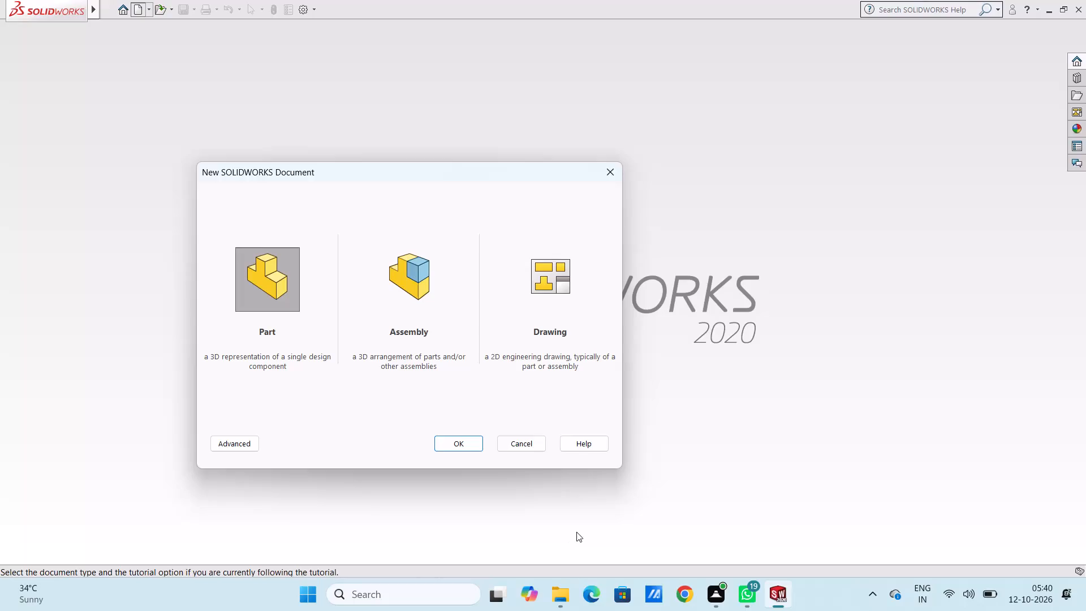
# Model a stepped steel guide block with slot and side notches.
# Create a new part document.
pyautogui.click(469, 438)
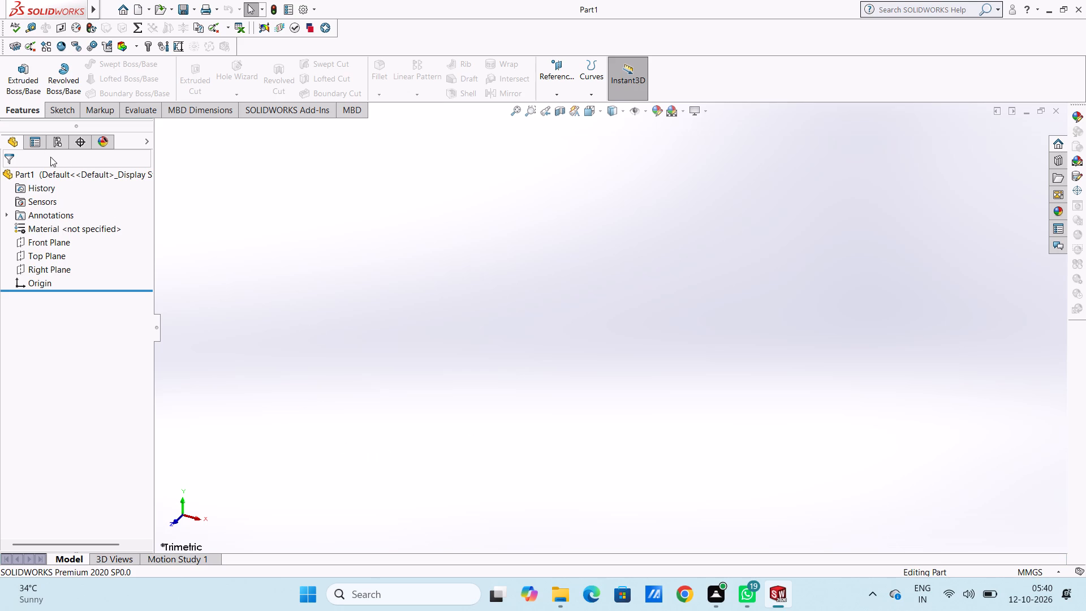
# Sketch a center rectangle about 89 mm high on the Top Plane, centered on the origin.
pyautogui.click(47, 252)
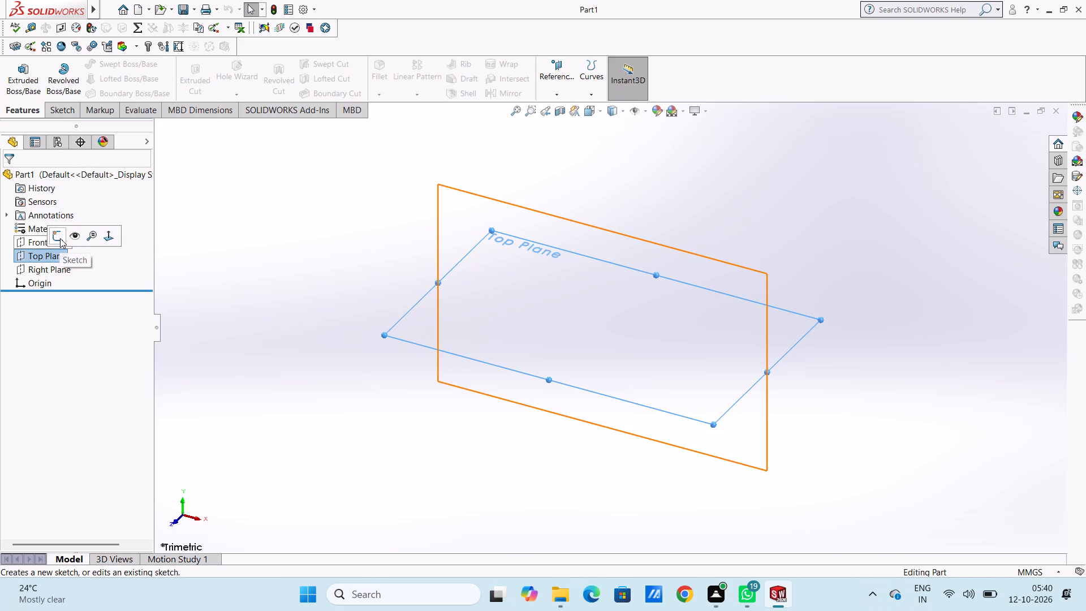
pyautogui.click(60, 238)
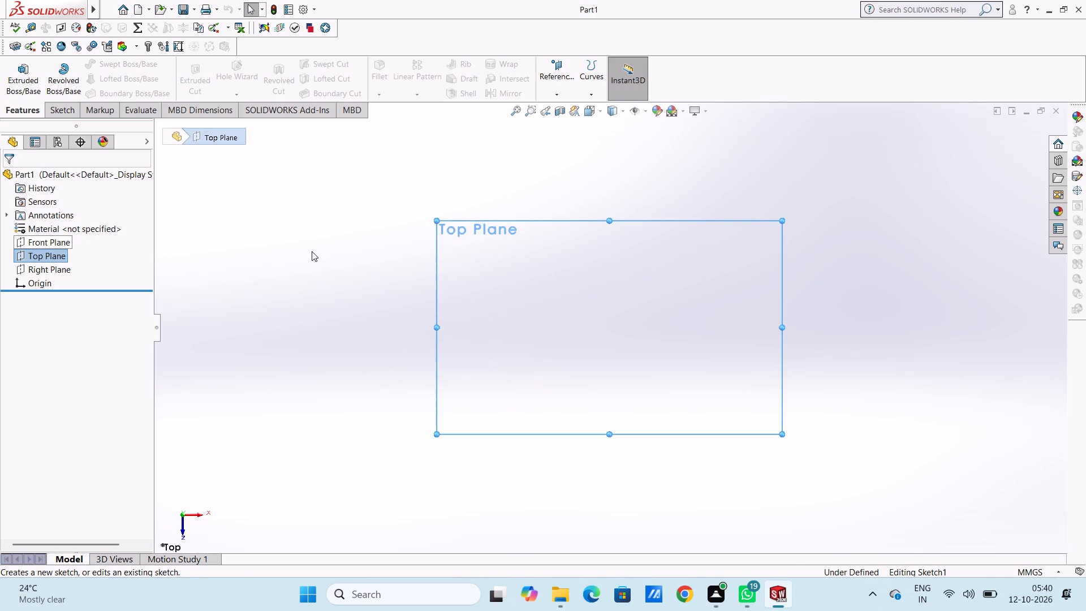
pyautogui.click(312, 251)
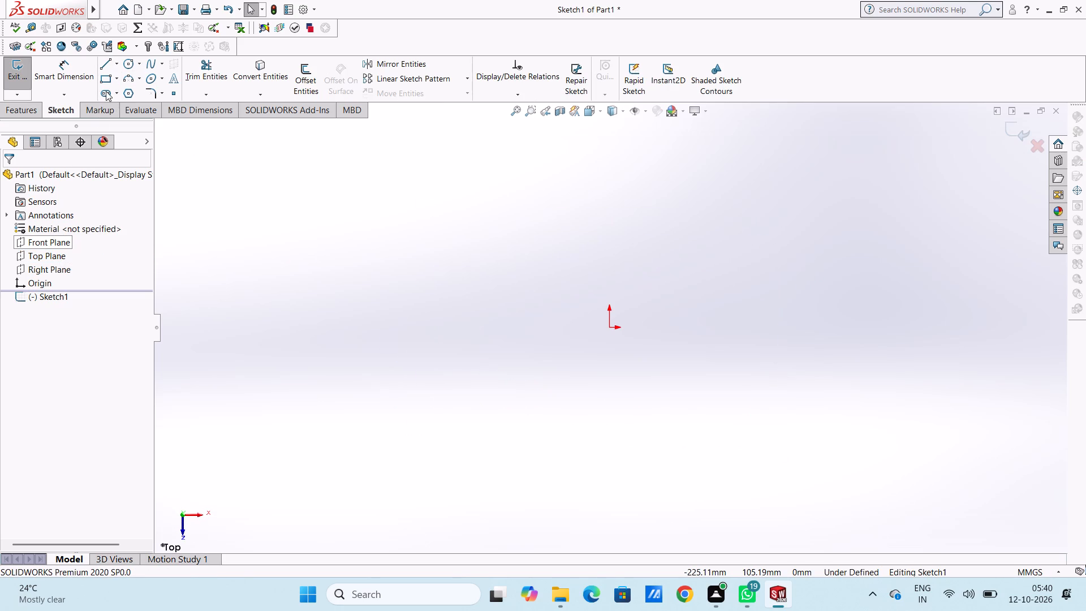
pyautogui.click(115, 77)
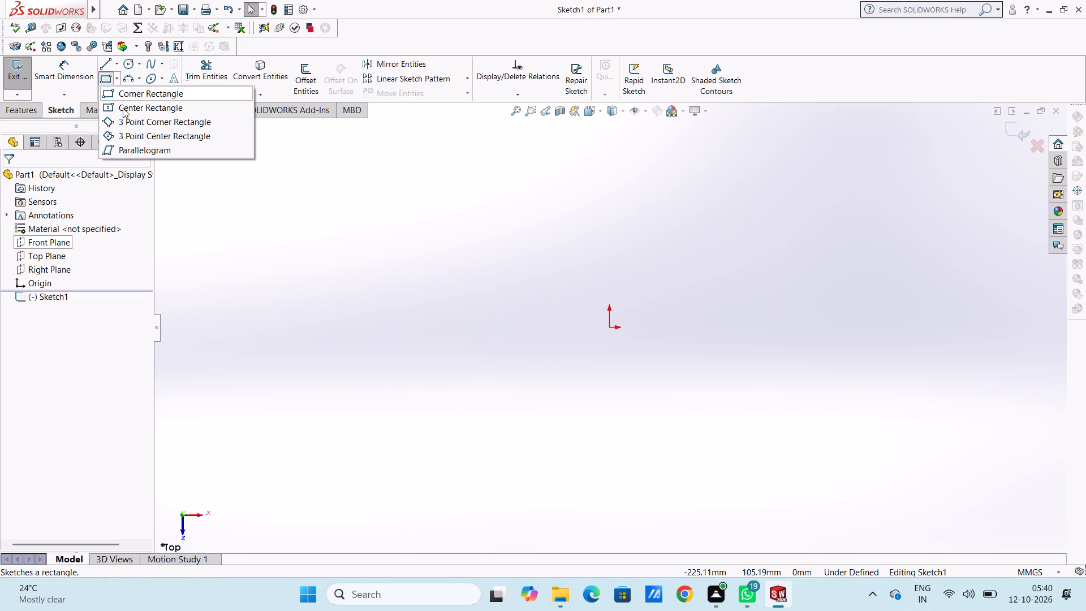
pyautogui.click(105, 102)
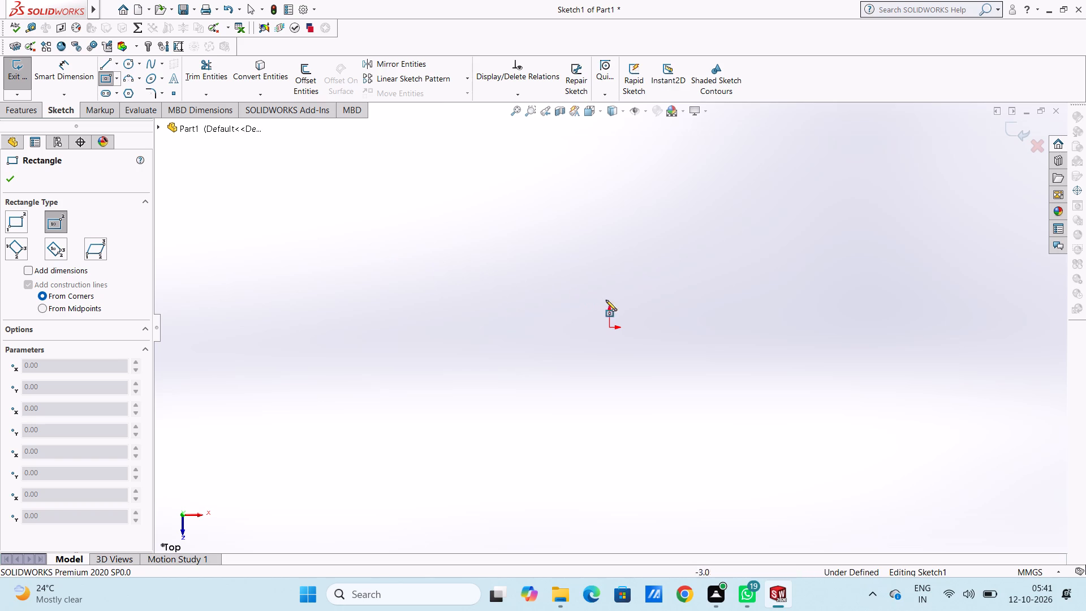
pyautogui.click(610, 330)
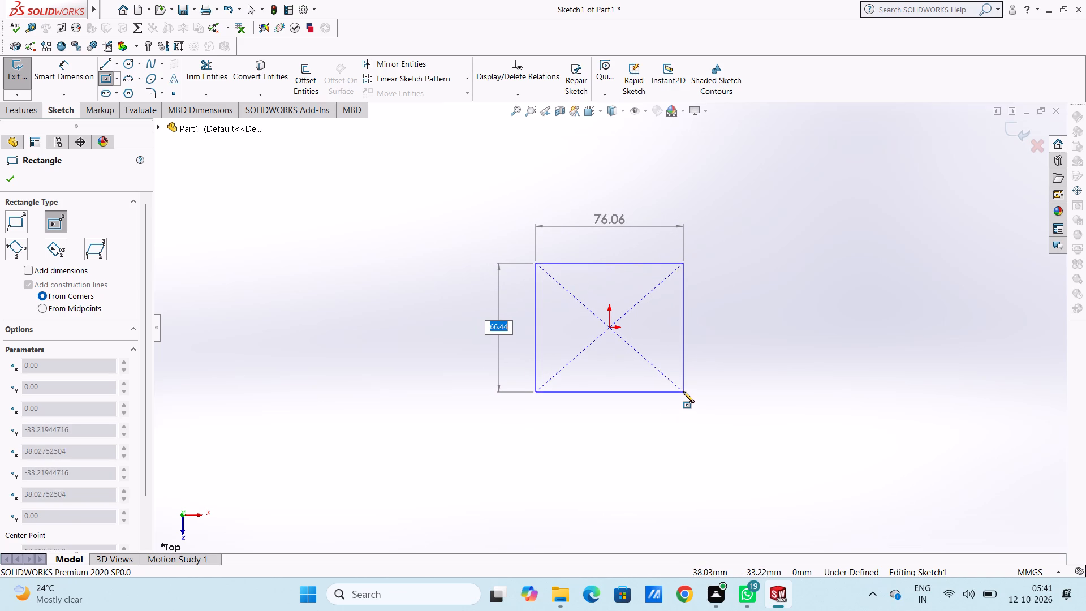
pyautogui.click(745, 414)
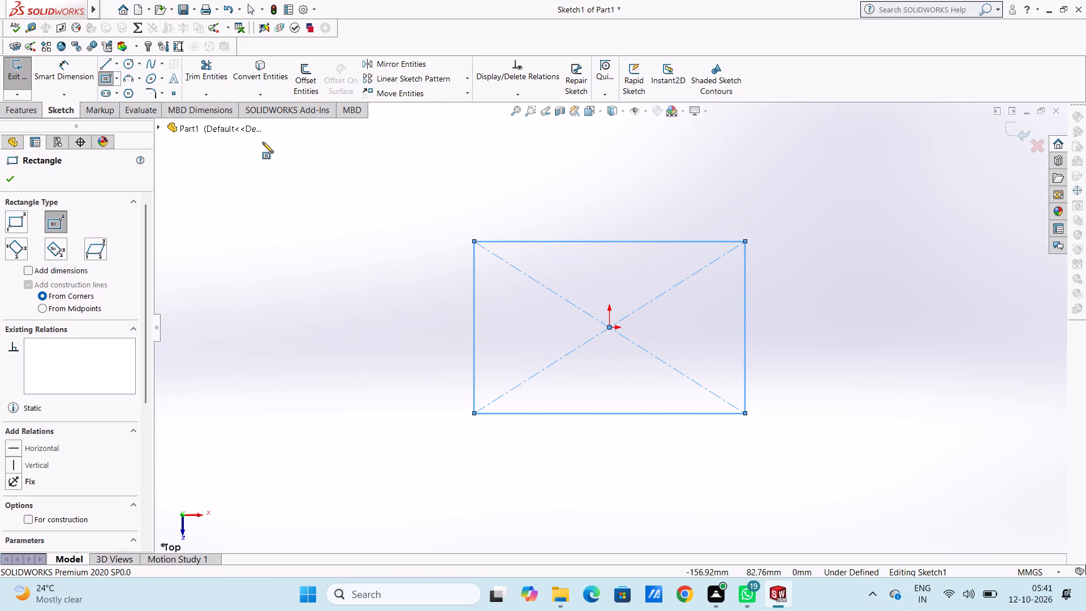
pyautogui.click(7, 177)
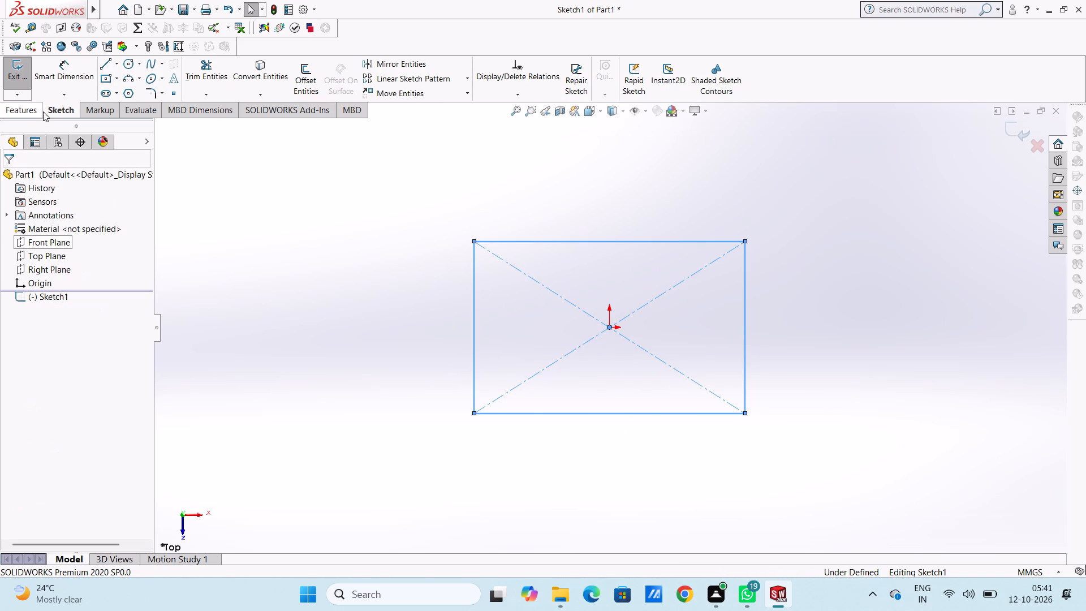
# Dimension the rectangle's vertical side to 47 mm.
pyautogui.click(64, 64)
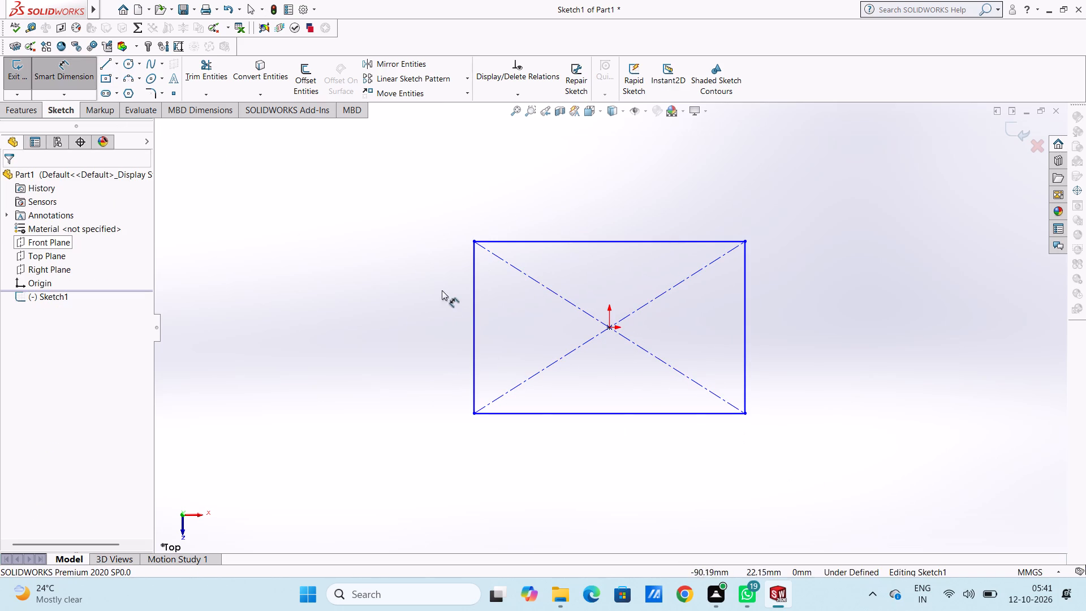
pyautogui.click(475, 320)
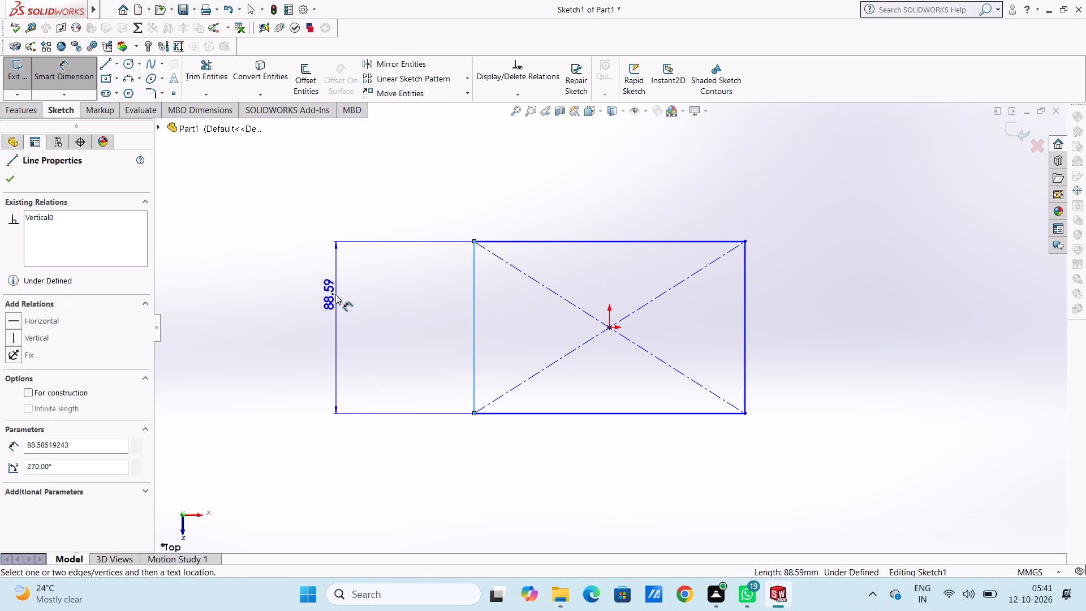
pyautogui.click(335, 294)
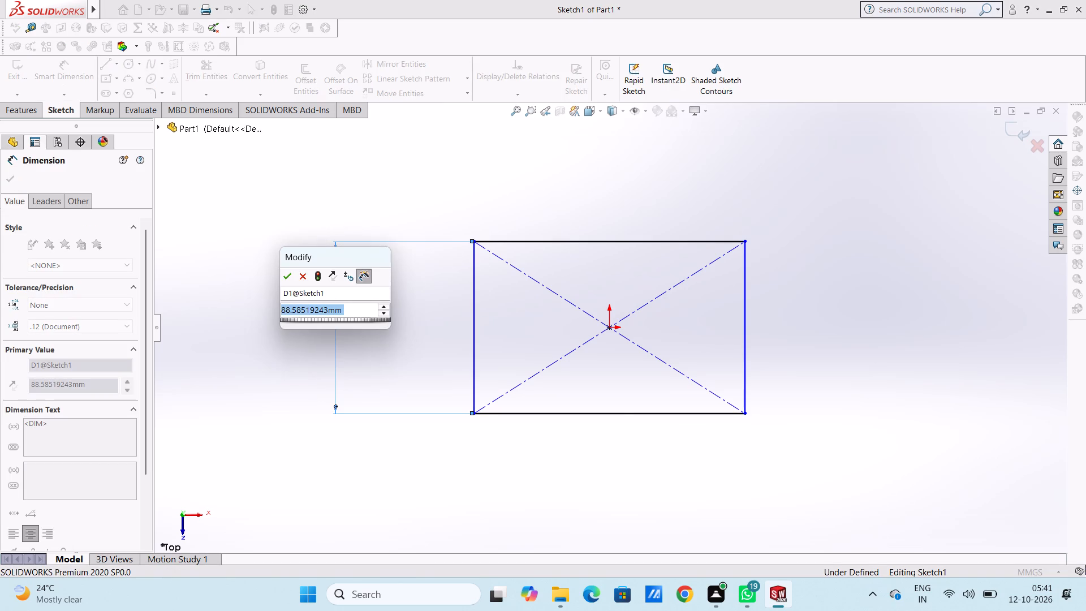
pyautogui.write('47')
pyautogui.press('Return')
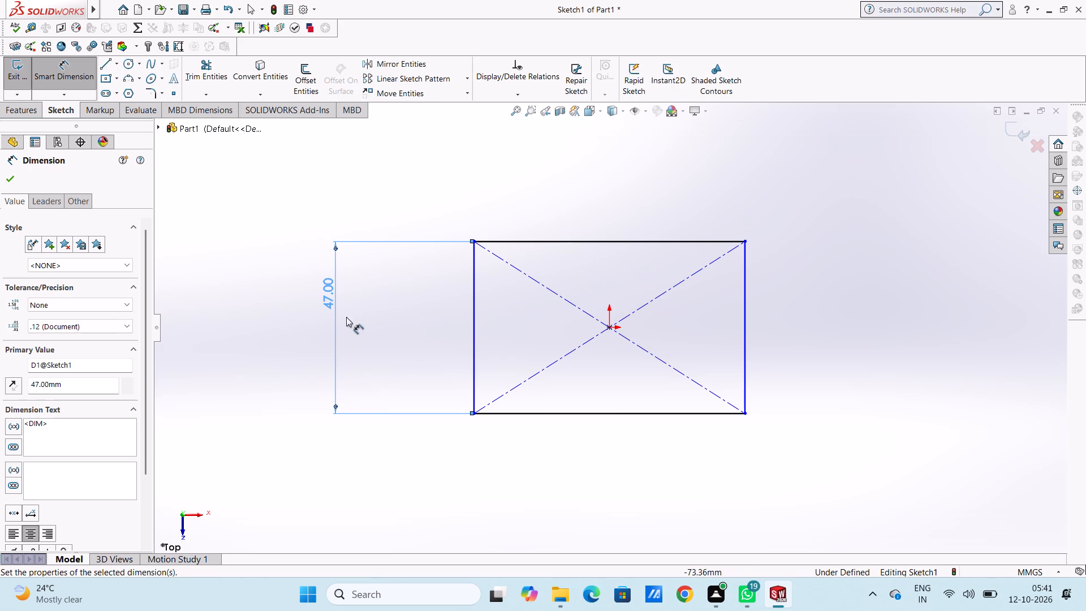
pyautogui.click(371, 321)
# Dimension the rectangle's upper horizontal side to 72.5 mm and finish dimensioning.
pyautogui.scroll(-1, 643, 236)
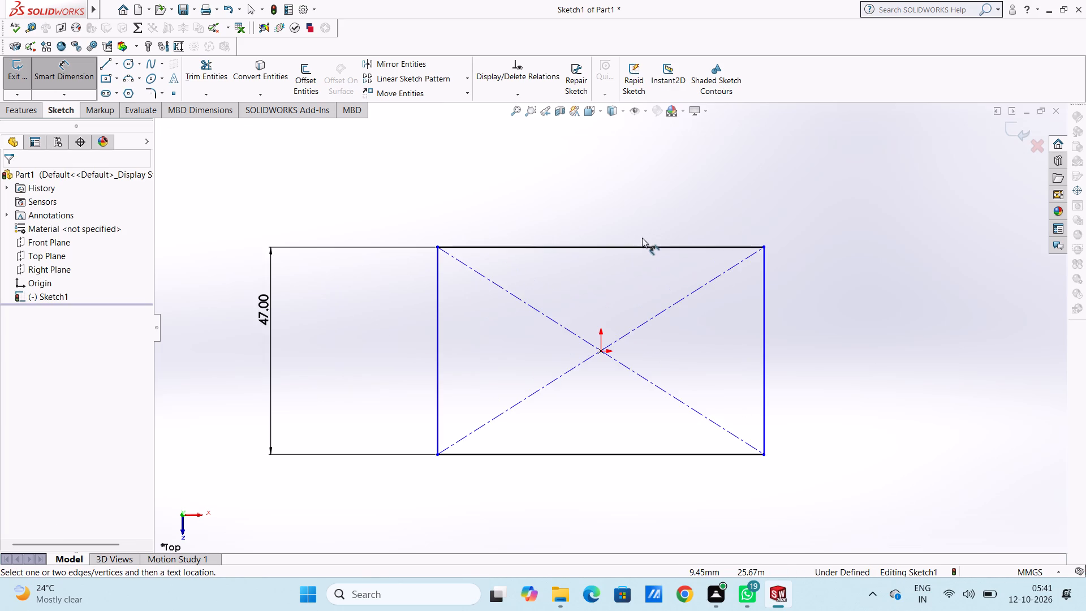
pyautogui.scroll(2, 642, 238)
pyautogui.click(628, 269)
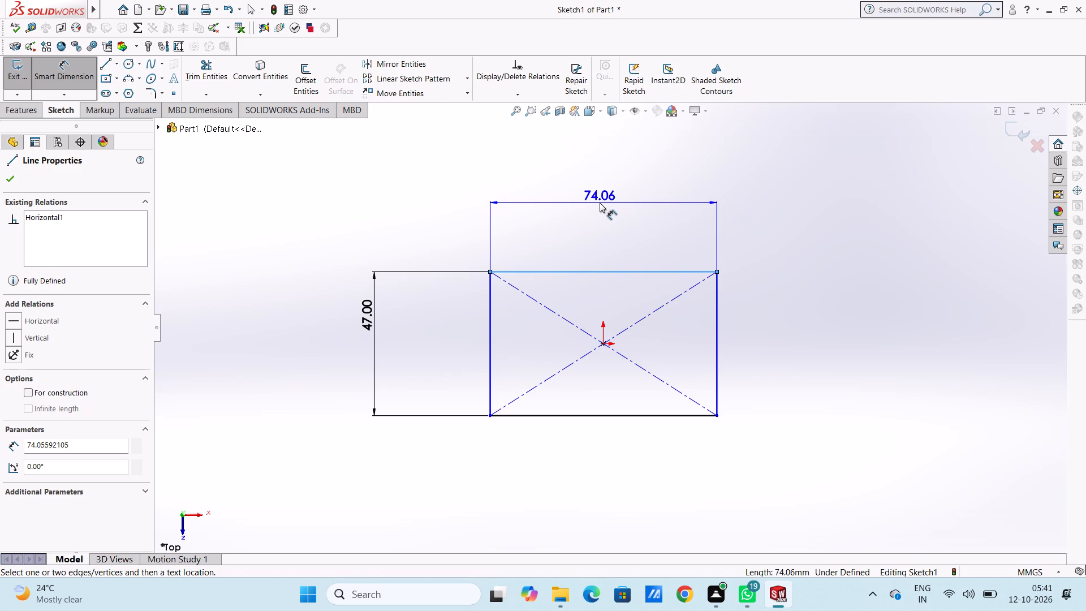
pyautogui.press('7')
pyautogui.write('2.5')
pyautogui.press('Return')
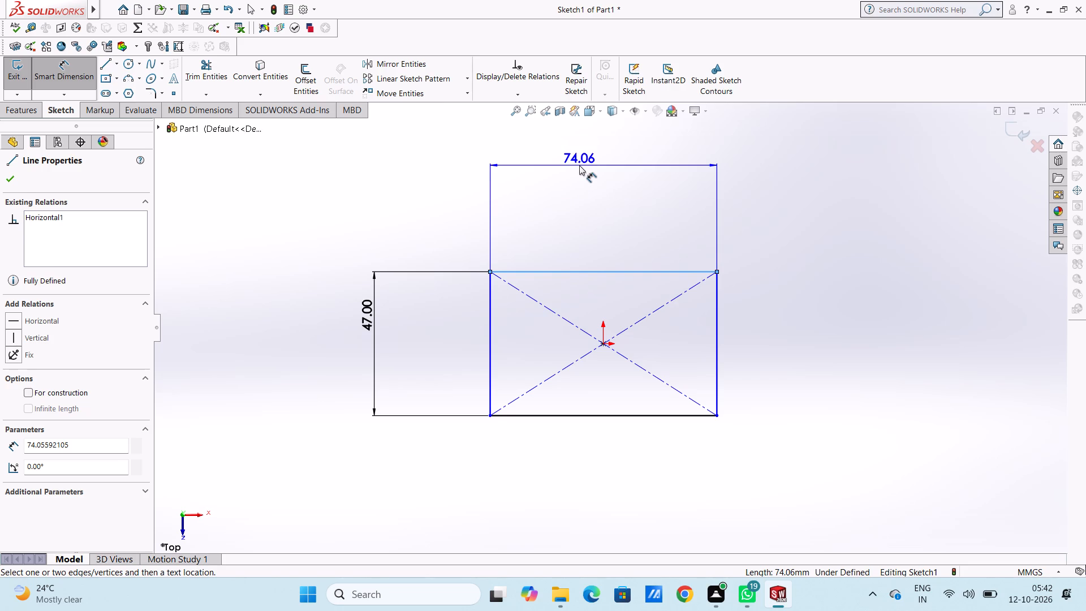
pyautogui.click(579, 165)
pyautogui.press('7')
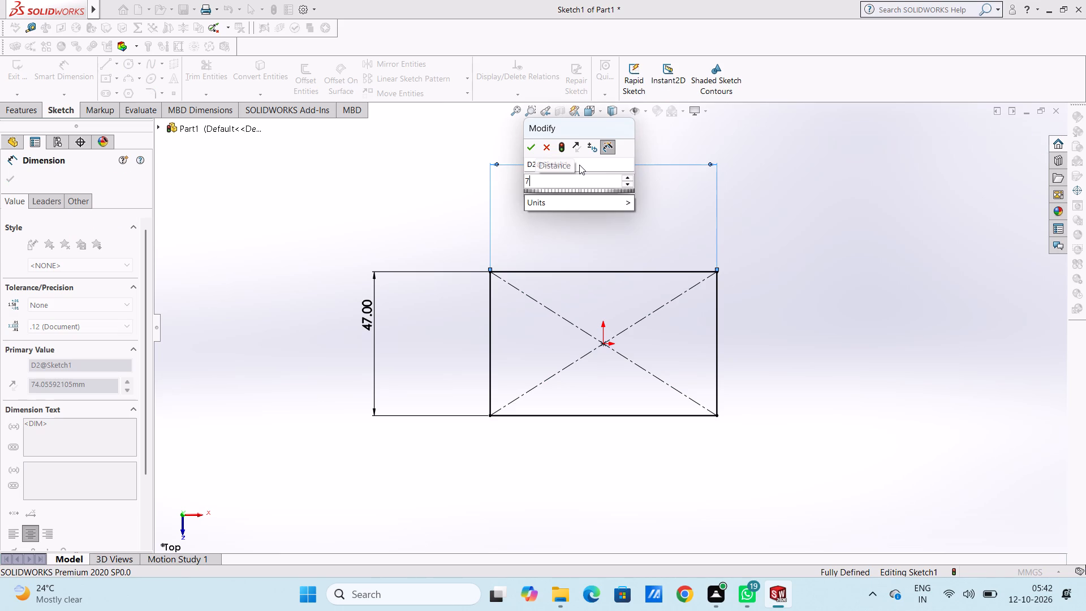
pyautogui.write('2.5')
pyautogui.press('Return')
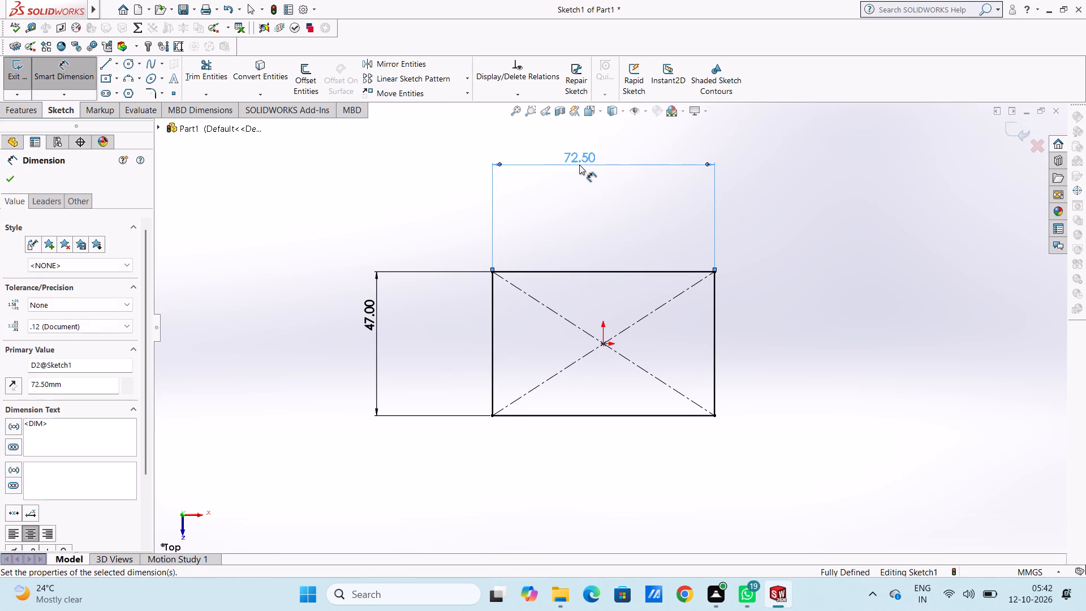
pyautogui.moveTo(399, 234); pyautogui.dragTo(398, 229)
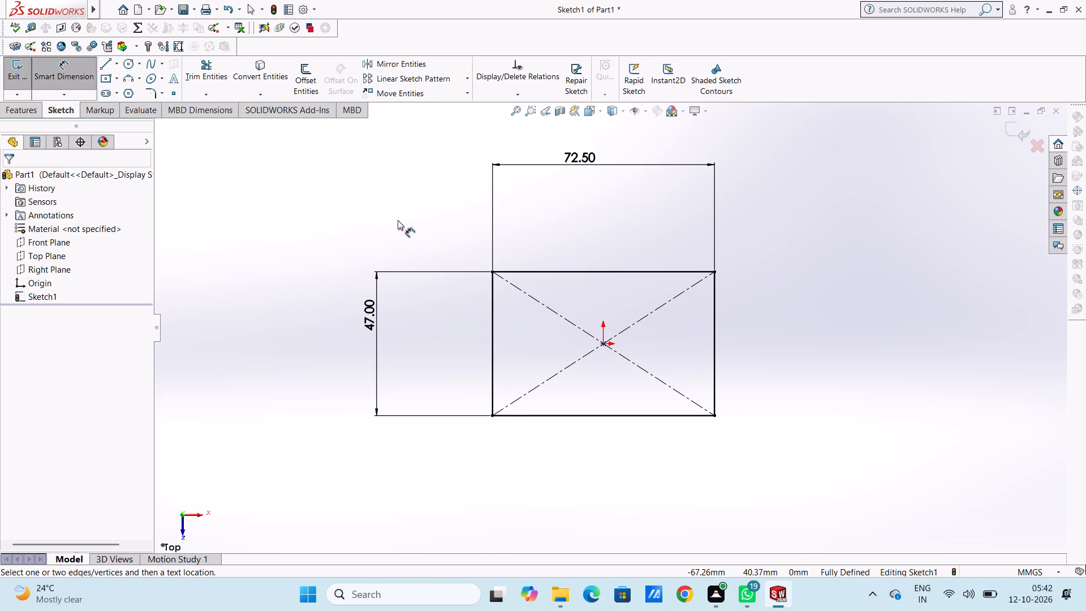
pyautogui.scroll(1, 639, 342)
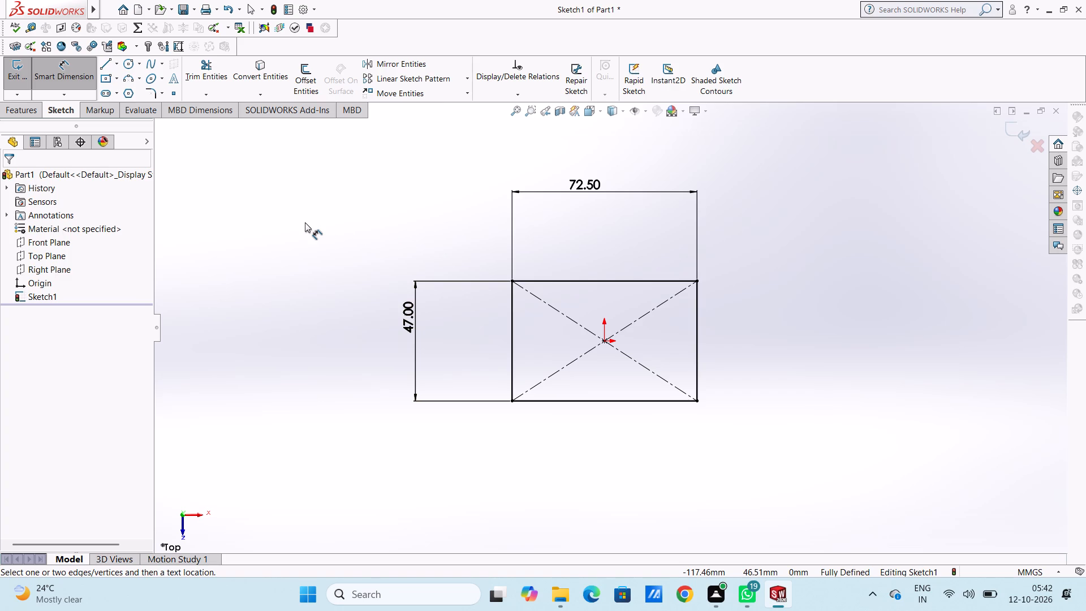
pyautogui.click(77, 84)
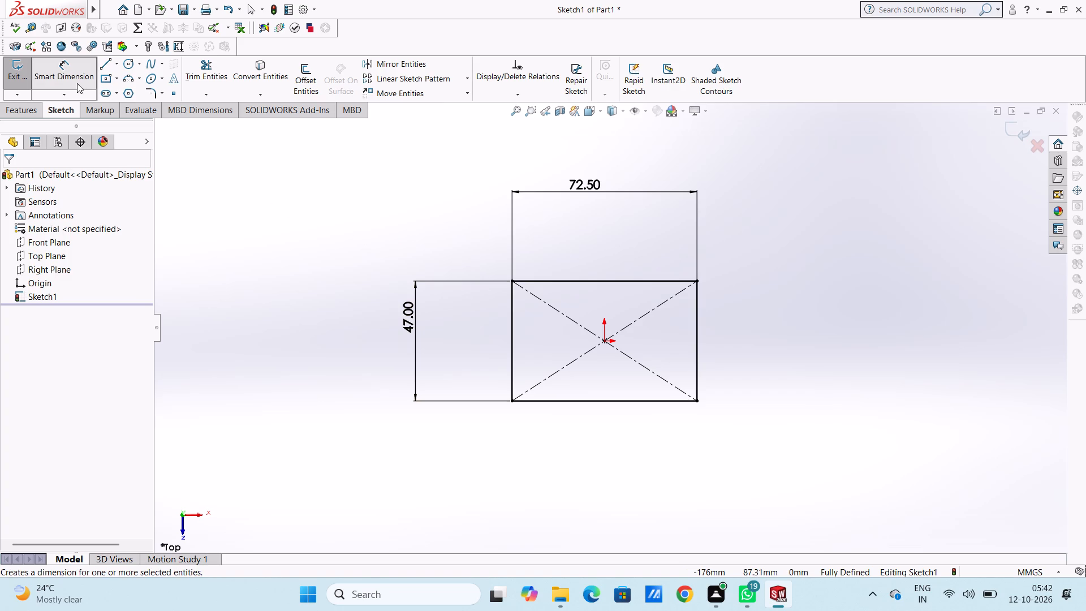
# Extrude the rectangle sketch as a blind boss 8 mm deep.
pyautogui.click(128, 64)
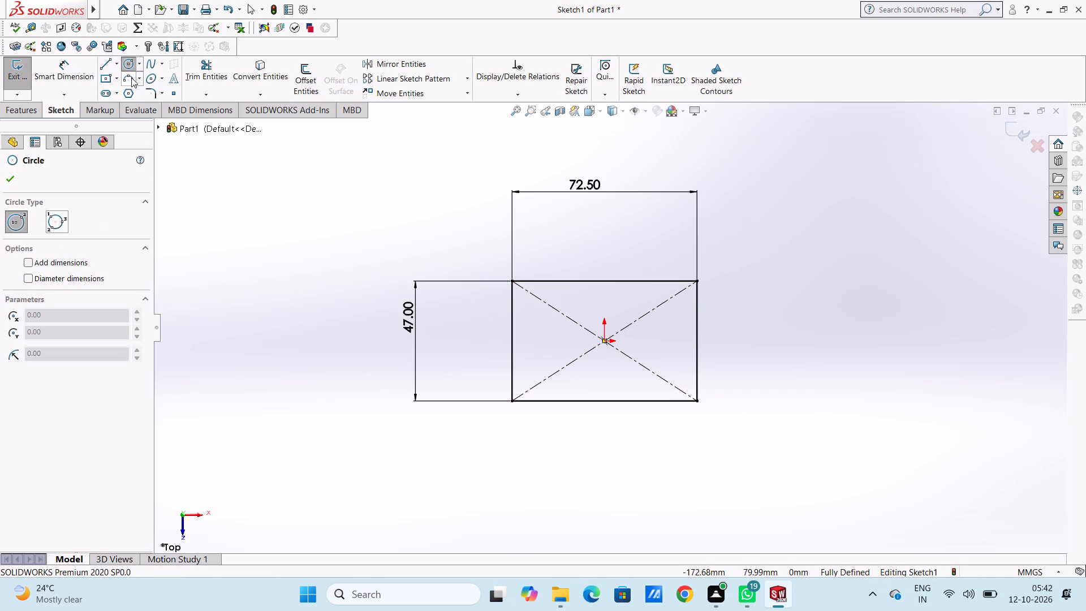
pyautogui.click(127, 60)
pyautogui.click(23, 109)
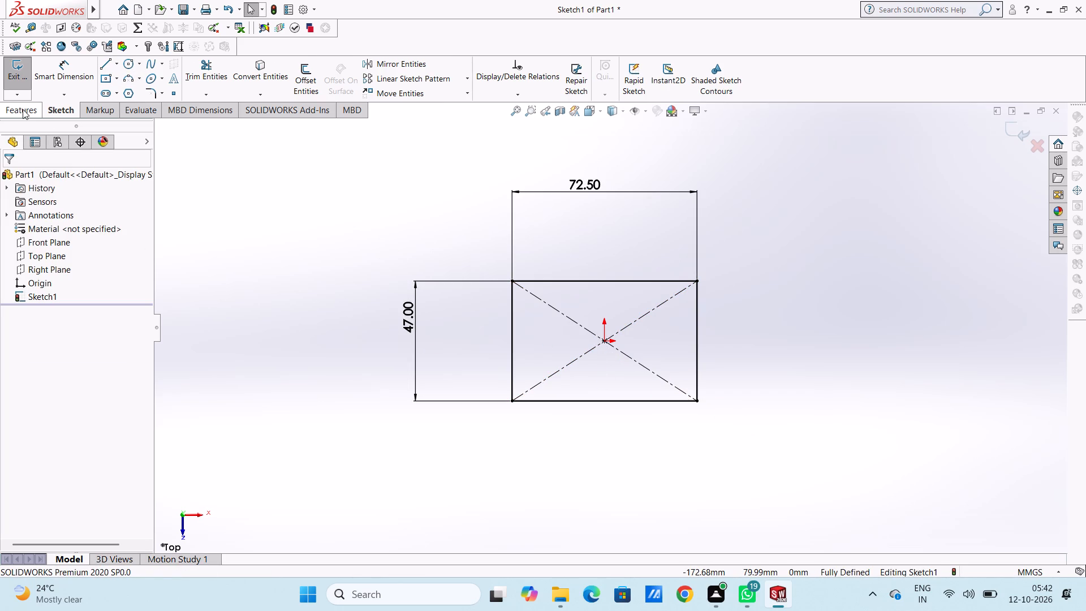
pyautogui.click(26, 78)
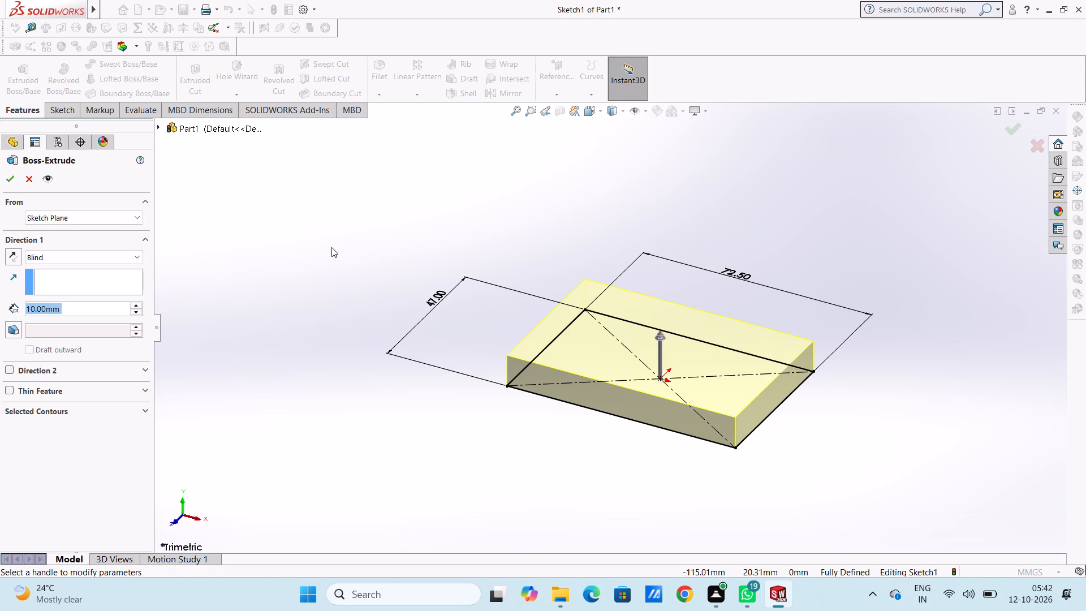
pyautogui.press('8')
pyautogui.press('Return')
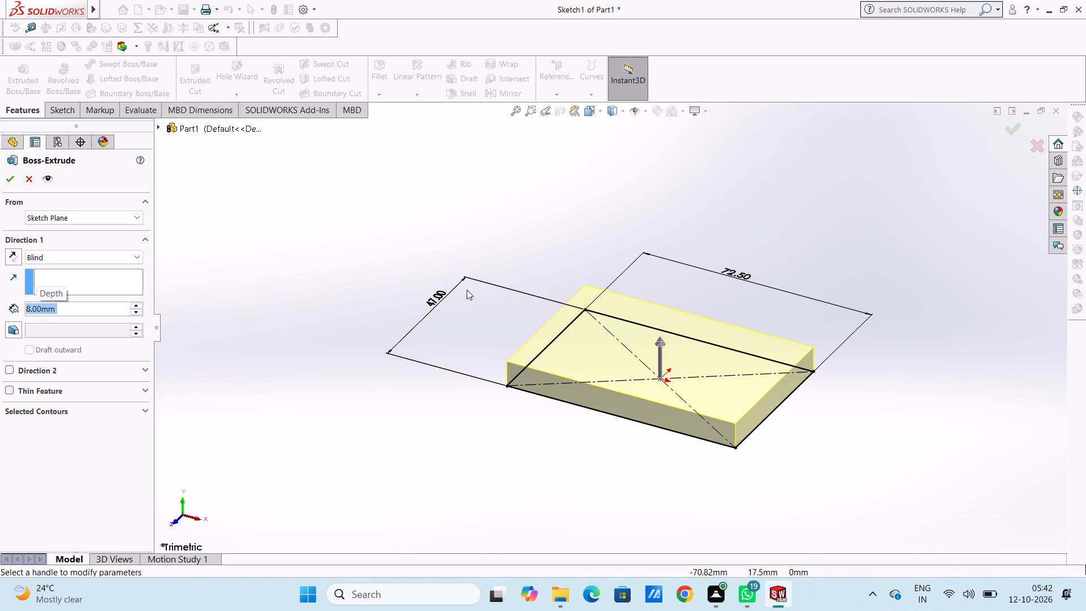
pyautogui.click(16, 183)
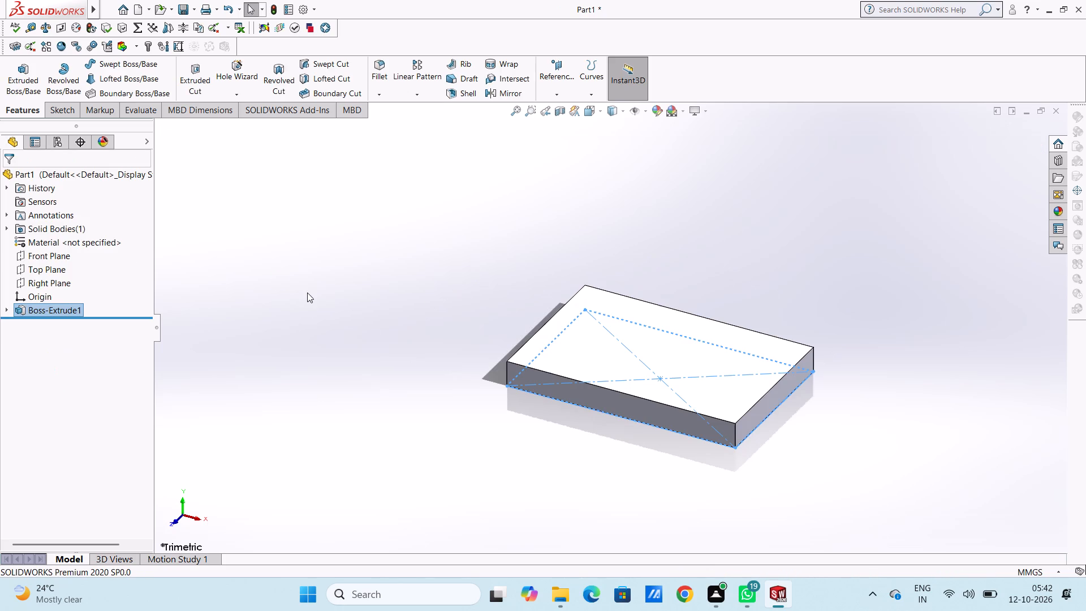
# Examine the extruded plate from several sides, including its underside.
pyautogui.scroll(2, 416, 431)
pyautogui.scroll(-1, 718, 375)
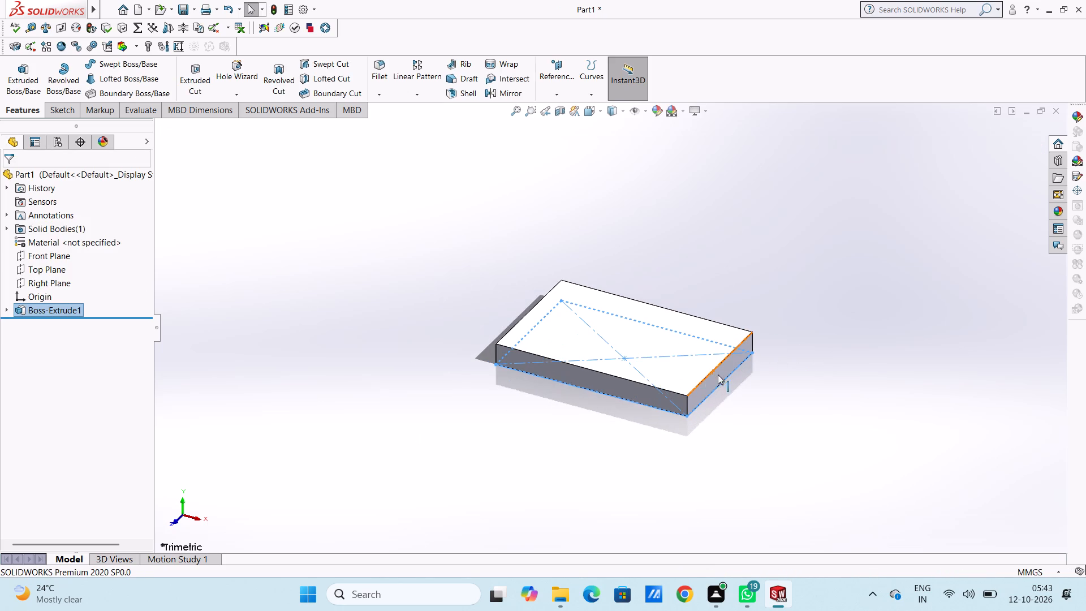
pyautogui.click(377, 329)
pyautogui.moveTo(377, 273); pyautogui.dragTo(402, 305, button='middle')
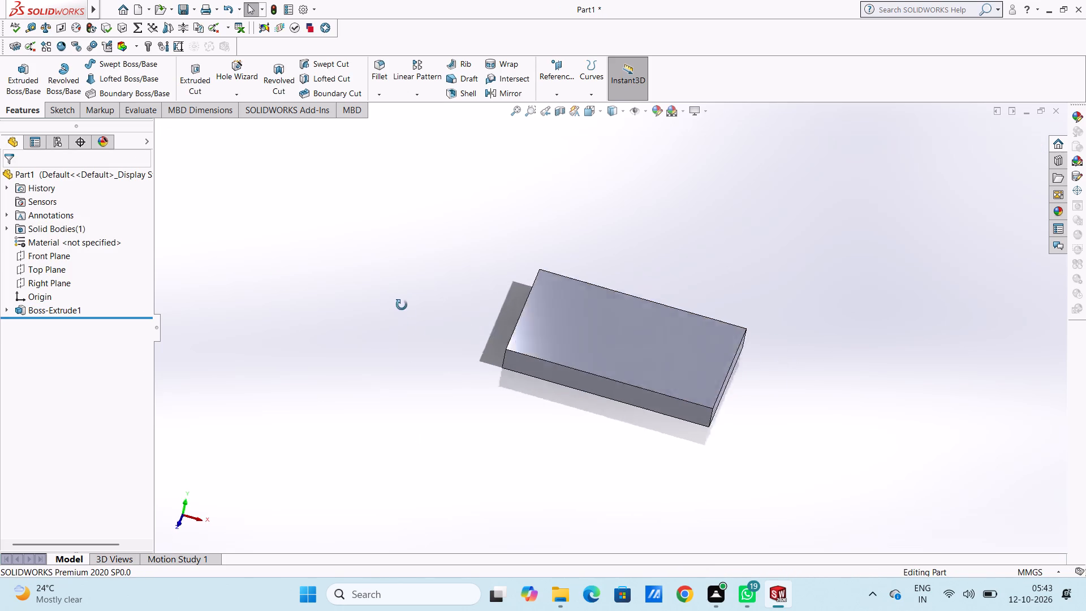
pyautogui.moveTo(402, 305); pyautogui.dragTo(350, 339, button='middle')
pyautogui.moveTo(389, 411); pyautogui.dragTo(403, 397, button='middle')
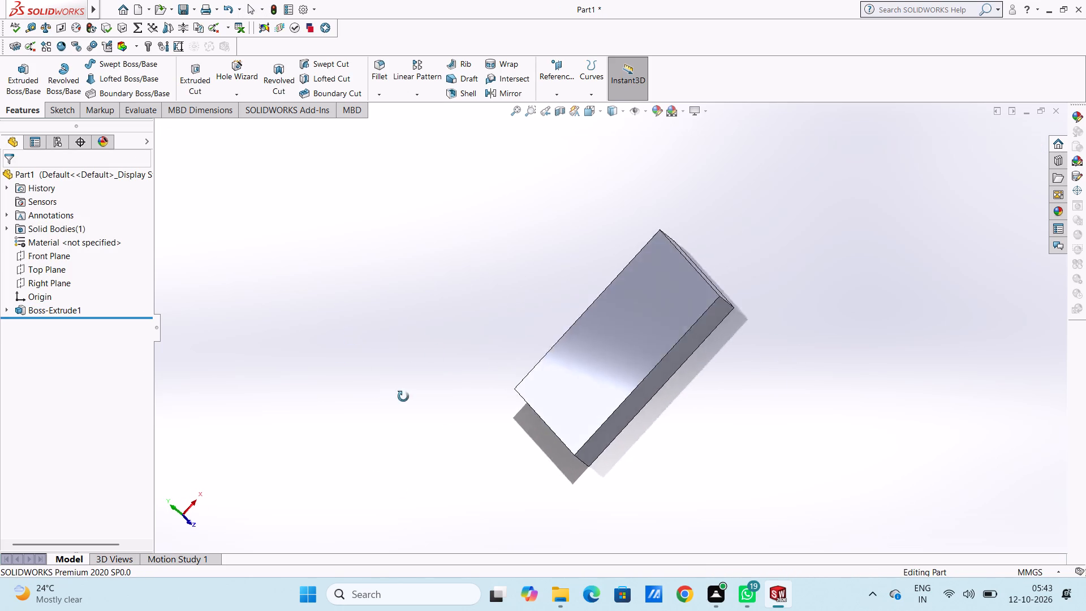
pyautogui.moveTo(403, 397); pyautogui.dragTo(359, 220, button='middle')
pyautogui.scroll(-1, 365, 240)
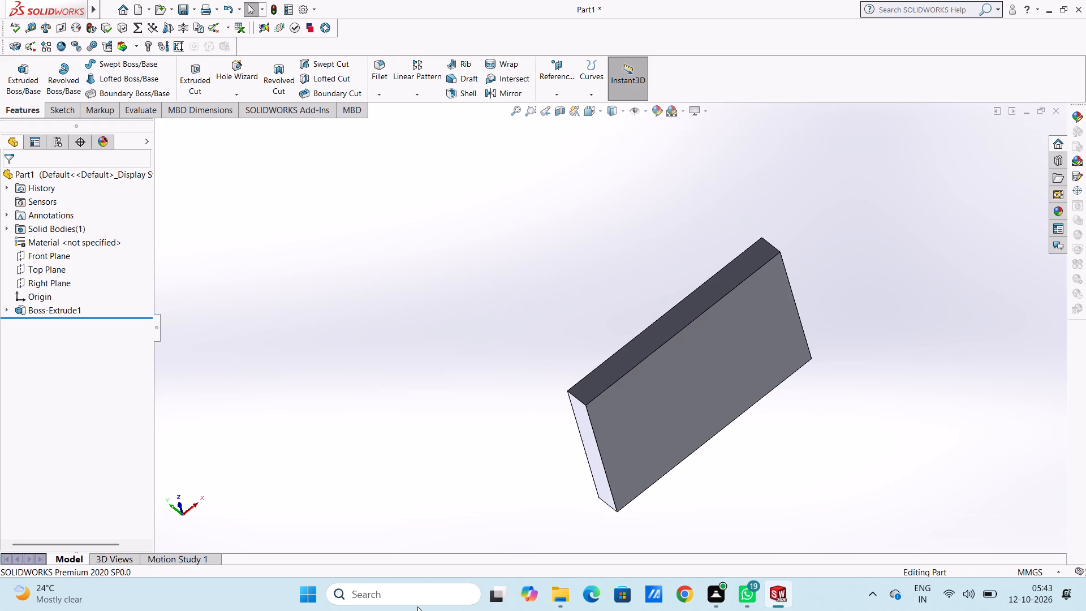
pyautogui.scroll(2, 381, 361)
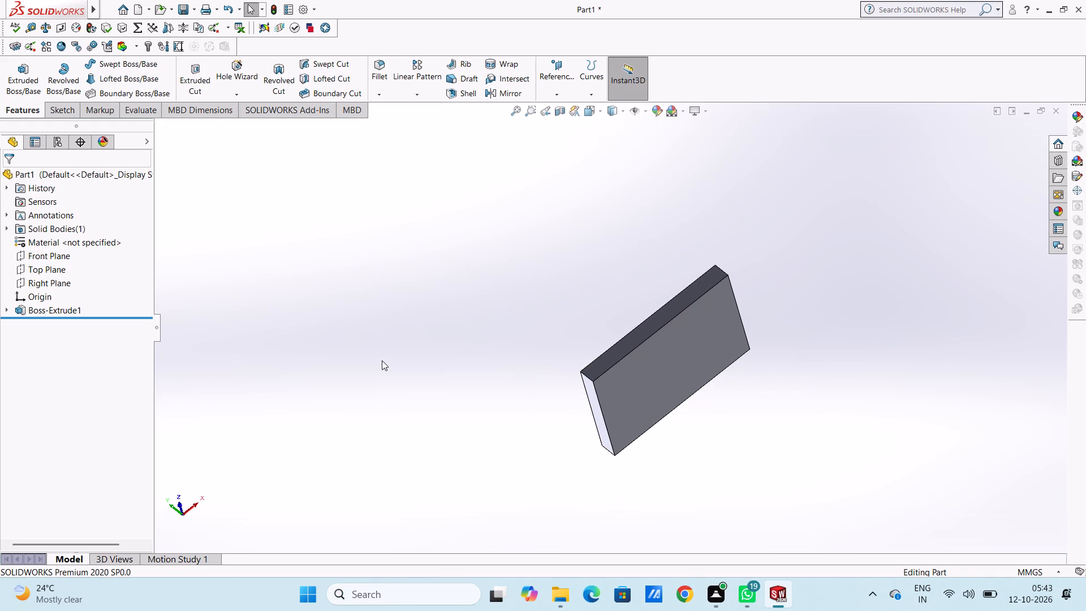
pyautogui.moveTo(394, 351); pyautogui.dragTo(416, 533, button='middle')
pyautogui.moveTo(472, 384); pyautogui.dragTo(407, 461, button='middle')
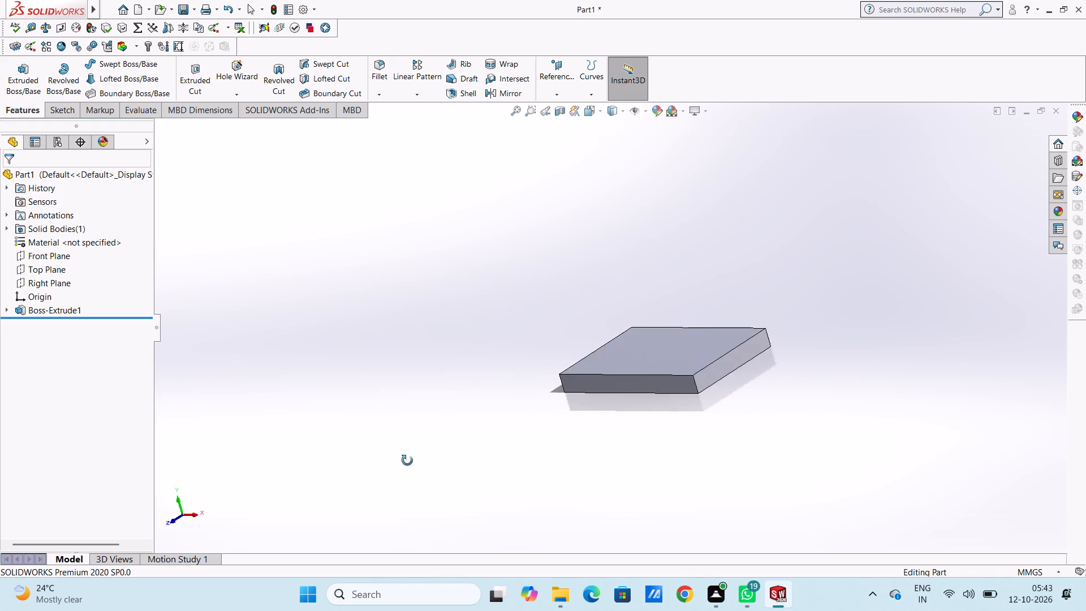
pyautogui.moveTo(407, 461); pyautogui.dragTo(458, 489, button='middle')
pyautogui.moveTo(451, 442); pyautogui.dragTo(462, 448, button='middle')
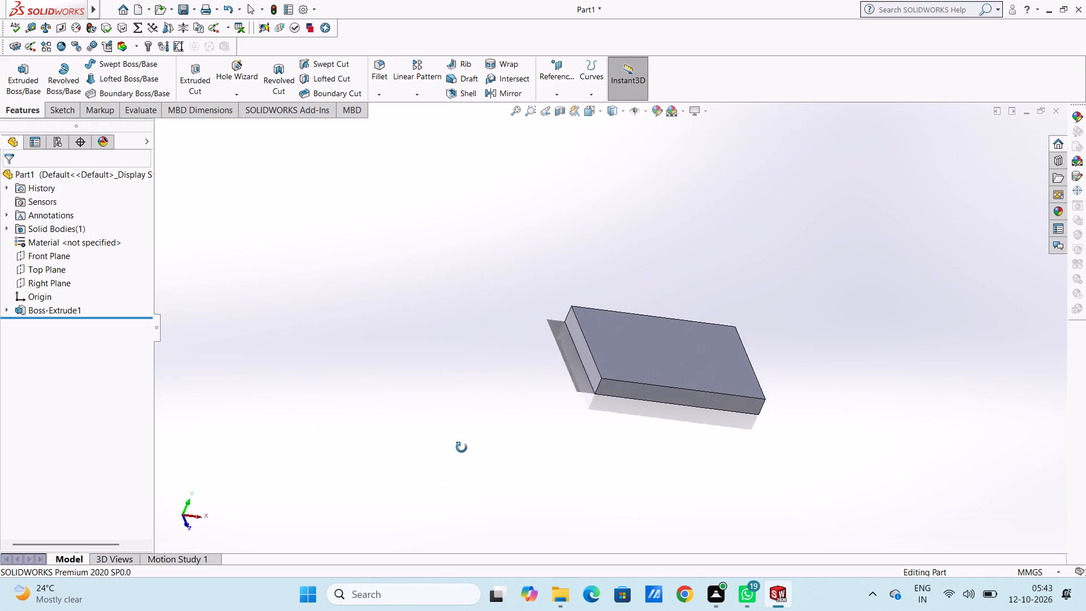
pyautogui.moveTo(462, 448); pyautogui.dragTo(426, 451, button='middle')
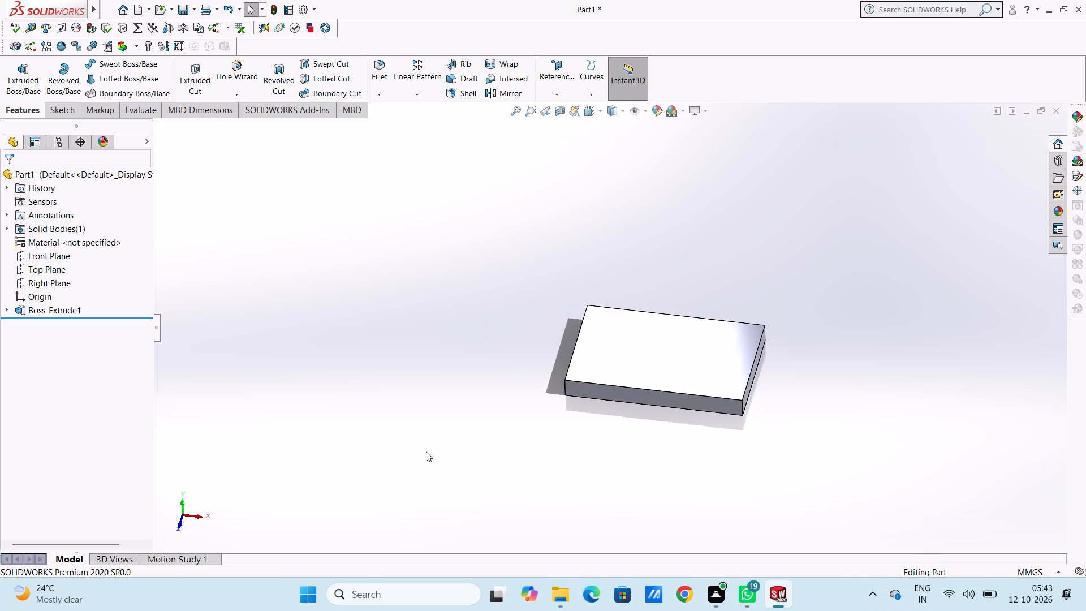
pyautogui.moveTo(382, 342); pyautogui.dragTo(383, 355, button='middle')
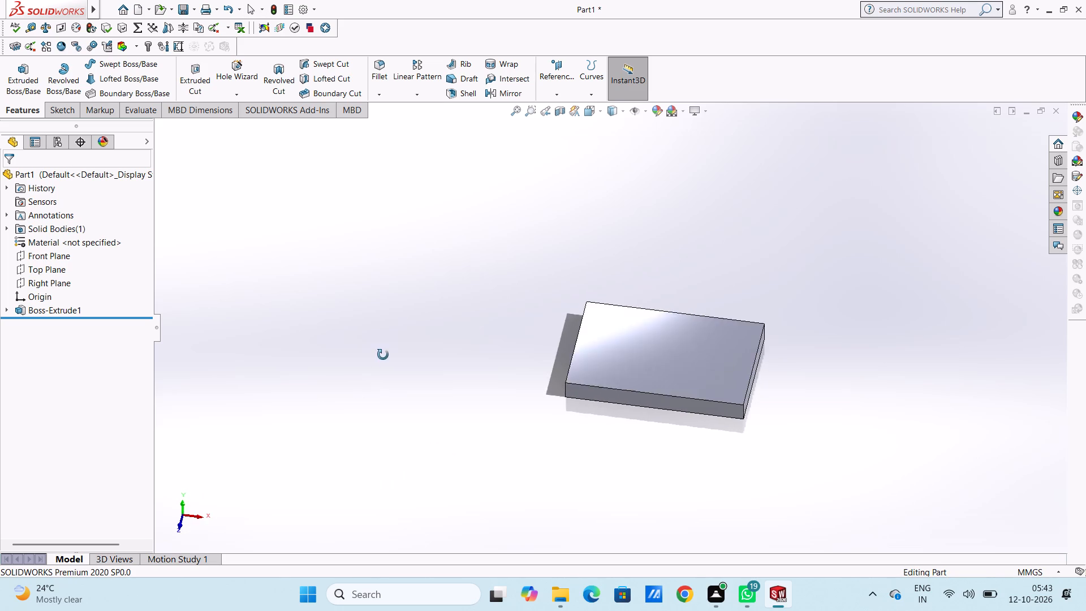
# Examine the extruded plate's broad faces and thin sides from further angles and close up.
pyautogui.moveTo(383, 355); pyautogui.dragTo(506, 209, button='middle')
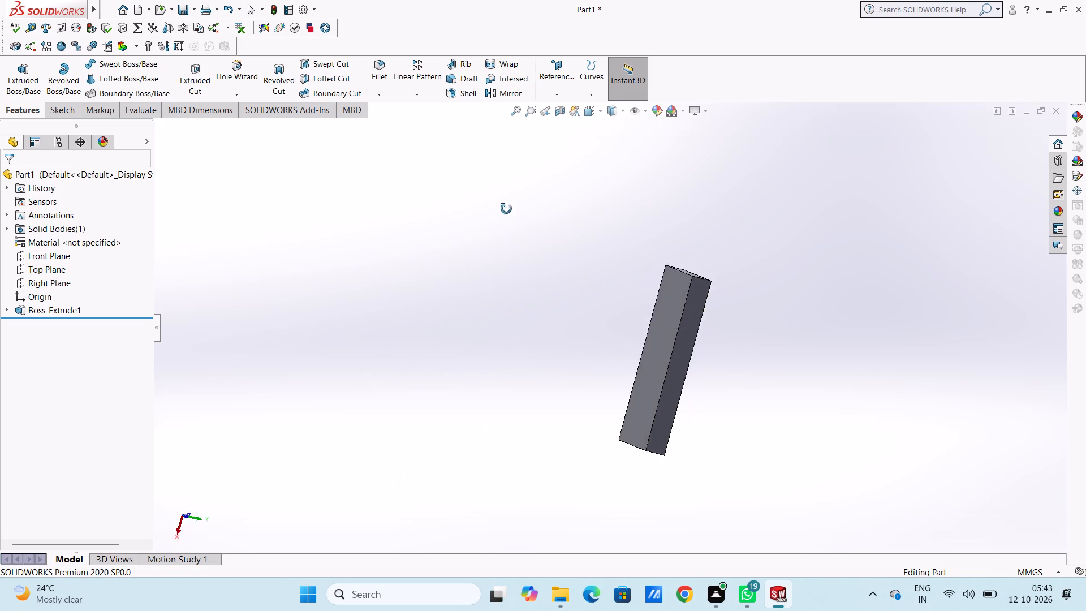
pyautogui.moveTo(506, 209); pyautogui.dragTo(379, 394, button='middle')
pyautogui.moveTo(457, 308); pyautogui.dragTo(502, 386, button='middle')
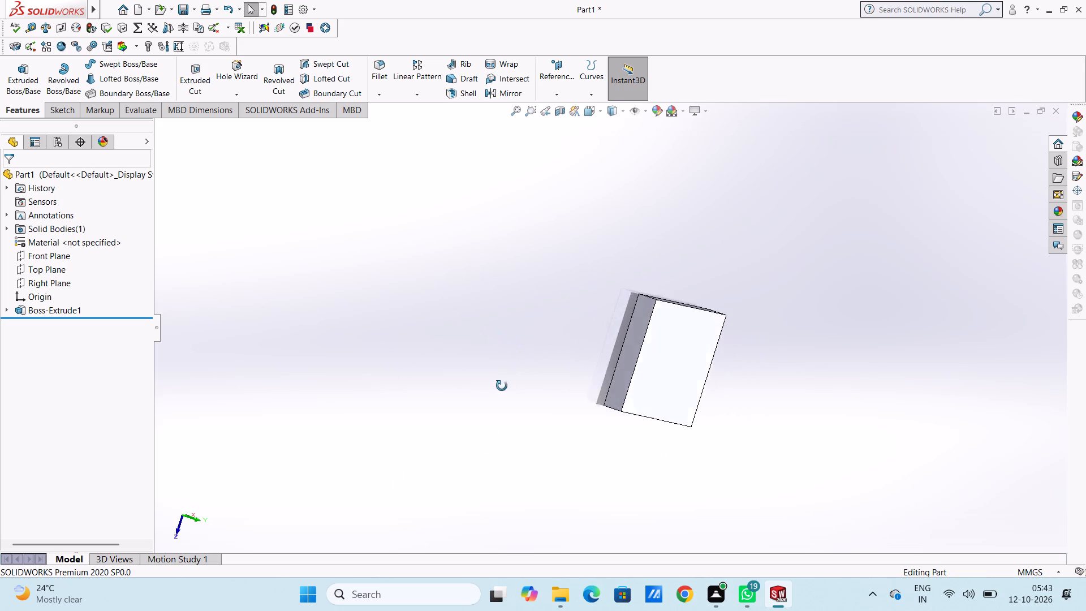
pyautogui.moveTo(502, 386); pyautogui.dragTo(447, 239, button='middle')
pyautogui.moveTo(469, 415); pyautogui.dragTo(481, 308, button='middle')
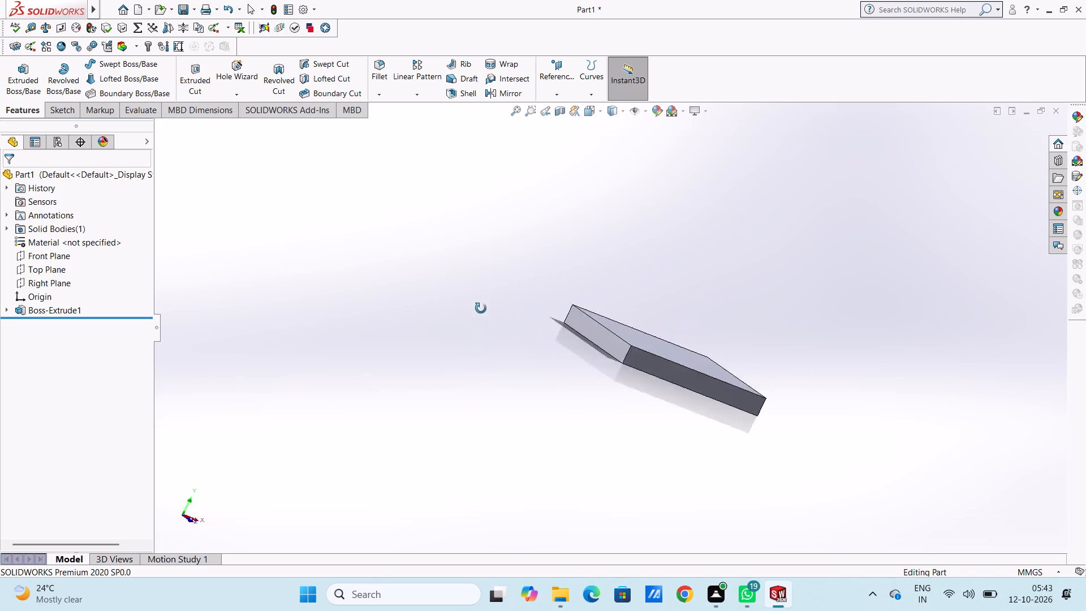
pyautogui.moveTo(481, 308); pyautogui.dragTo(527, 422, button='middle')
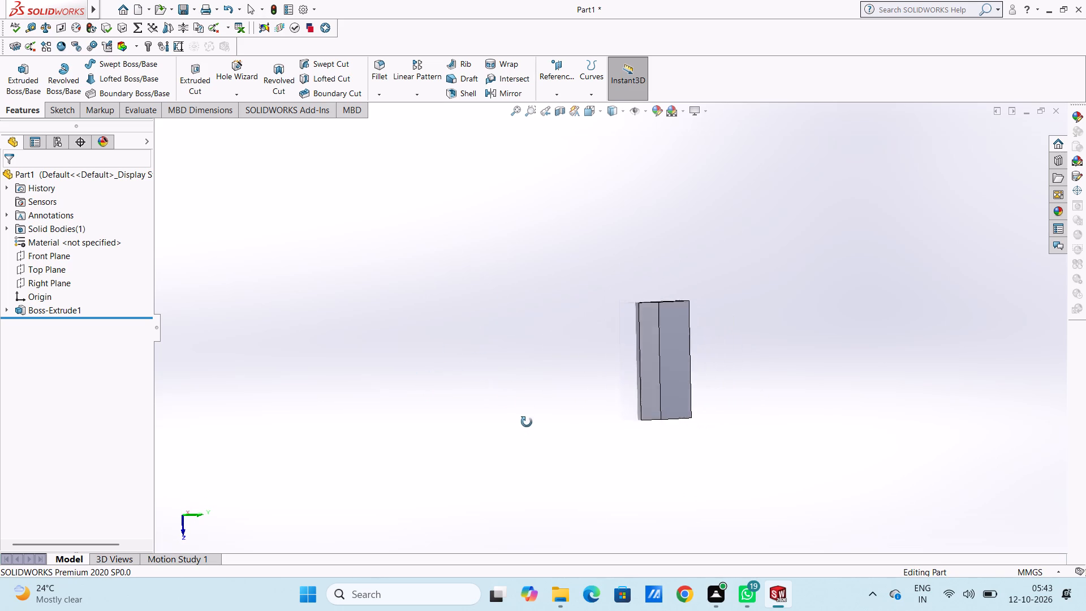
pyautogui.moveTo(527, 422); pyautogui.dragTo(369, 425, button='middle')
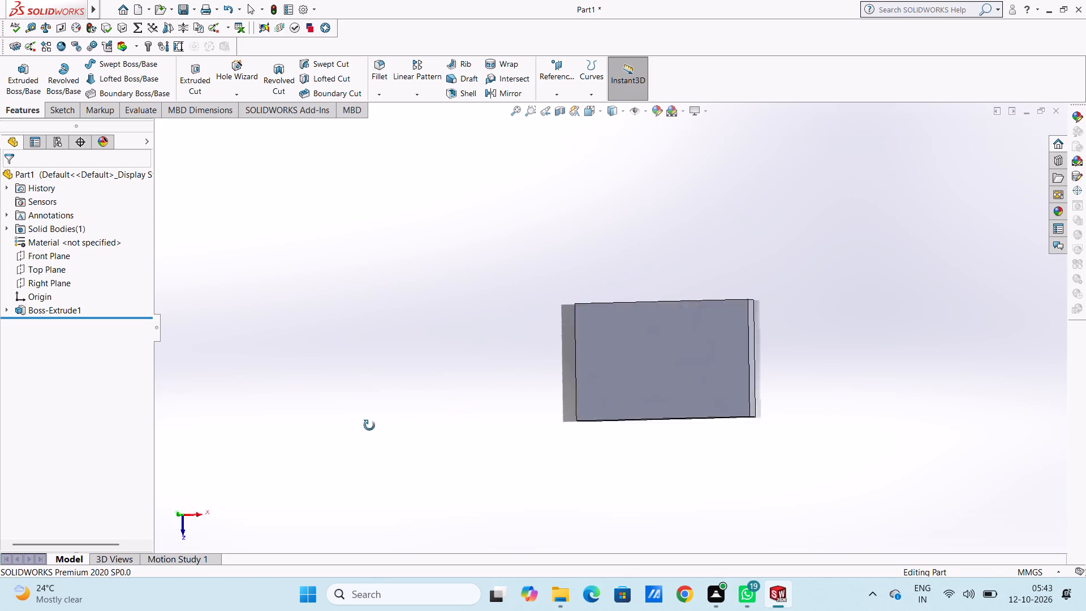
pyautogui.moveTo(369, 425); pyautogui.dragTo(432, 355, button='middle')
pyautogui.scroll(1, 481, 390)
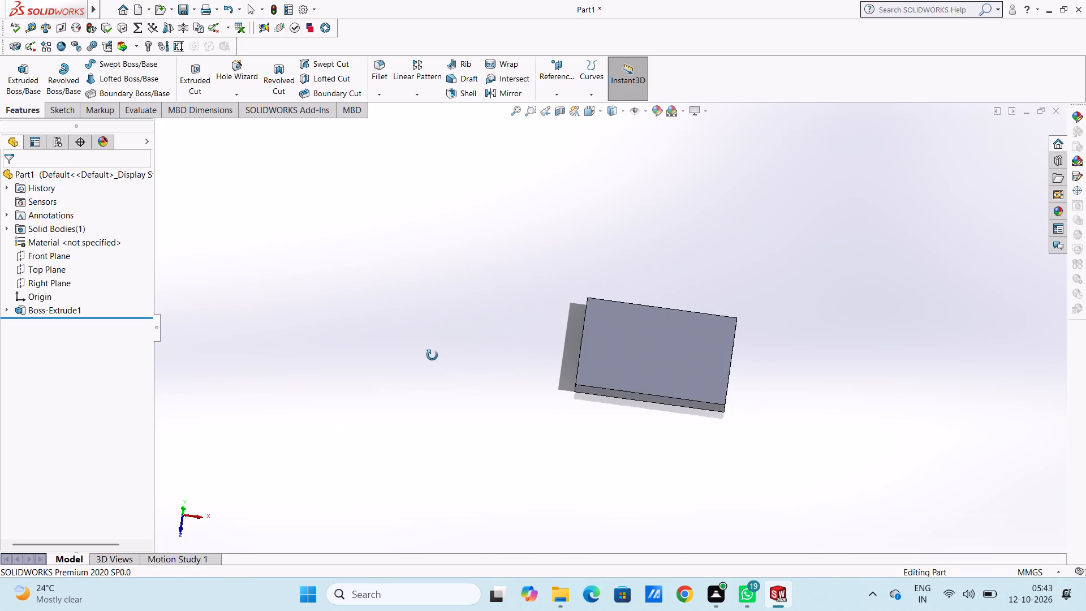
pyautogui.moveTo(432, 355); pyautogui.dragTo(484, 385, button='middle')
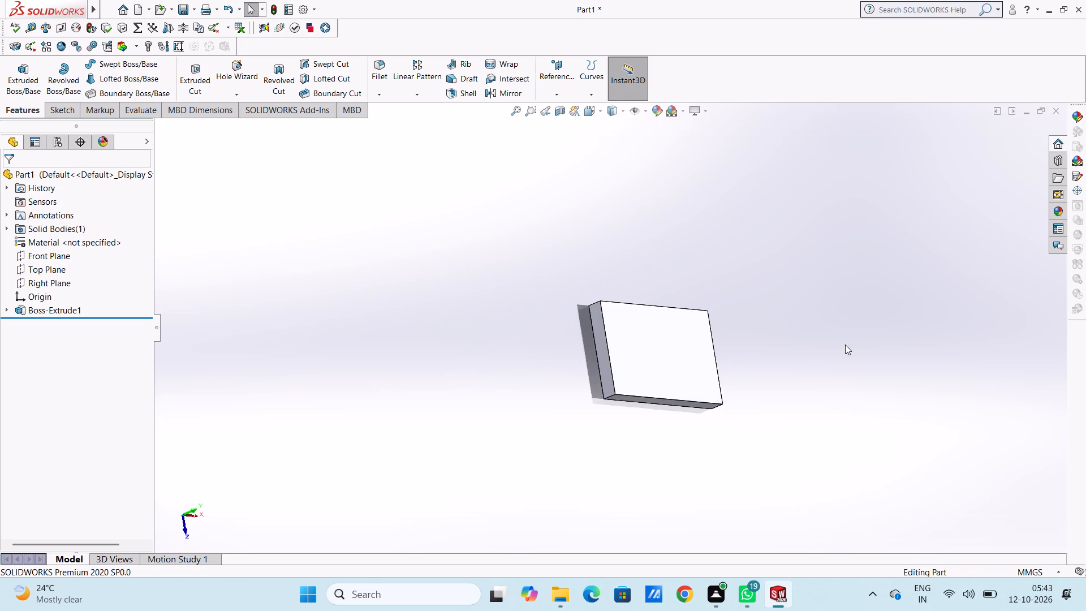
pyautogui.scroll(-1, 743, 381)
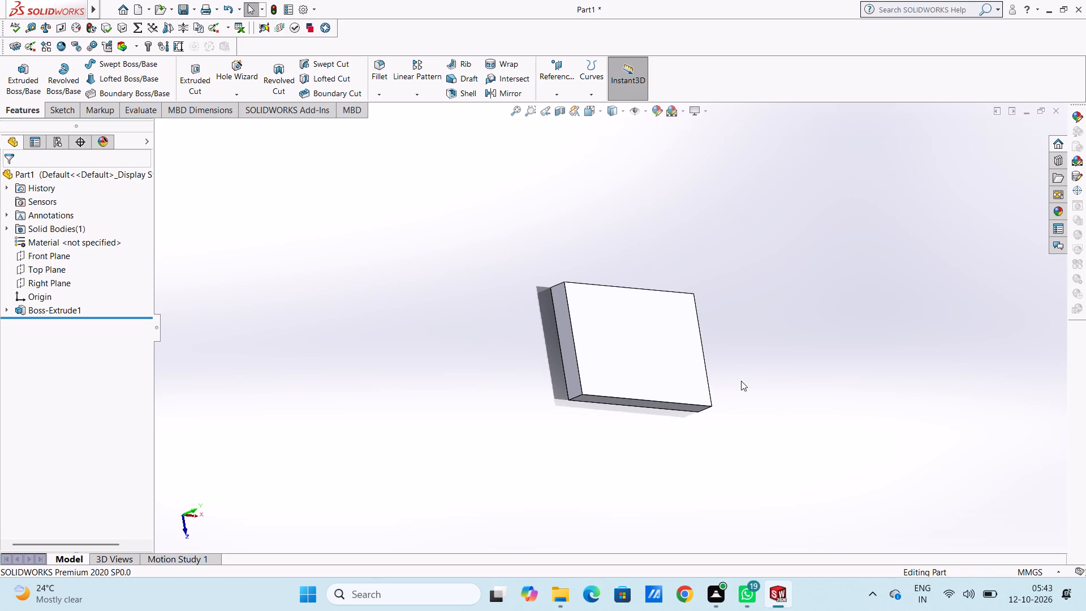
pyautogui.moveTo(741, 381); pyautogui.dragTo(760, 418, button='middle')
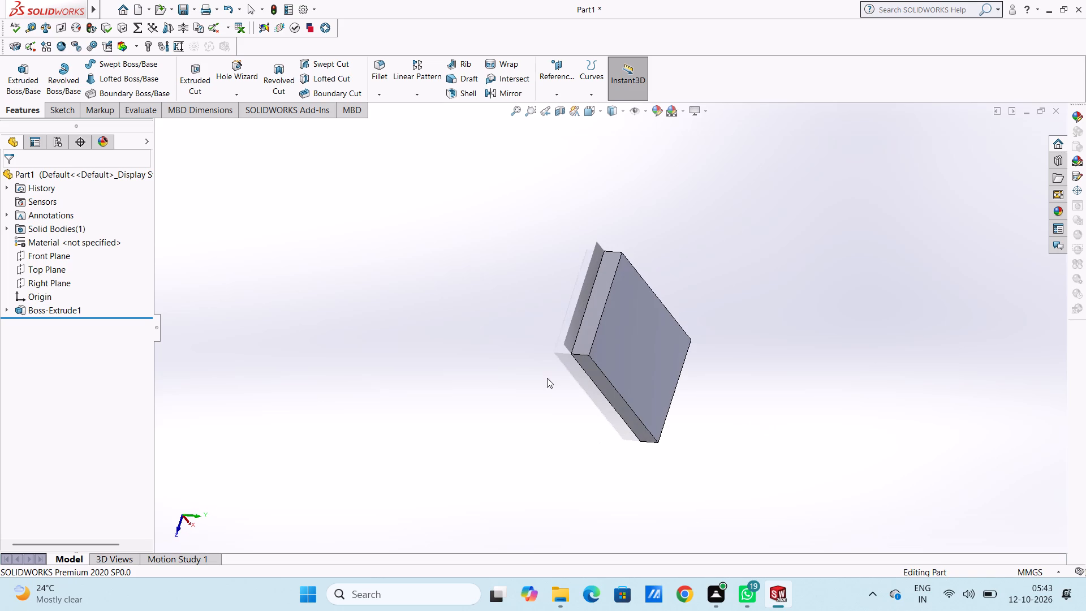
pyautogui.moveTo(553, 264); pyautogui.dragTo(568, 352, button='middle')
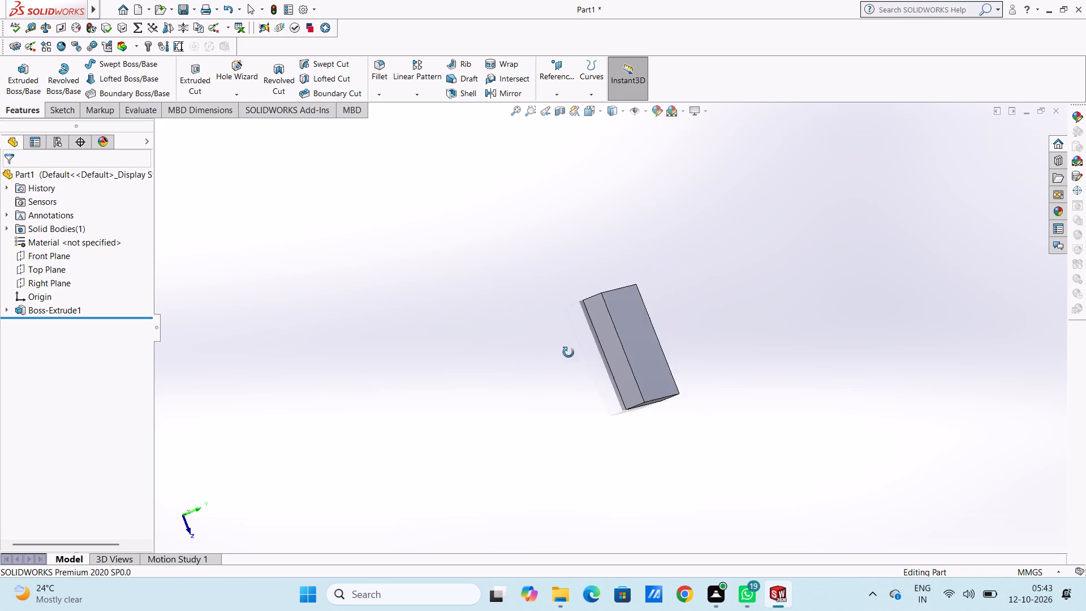
pyautogui.moveTo(568, 352); pyautogui.dragTo(597, 422, button='middle')
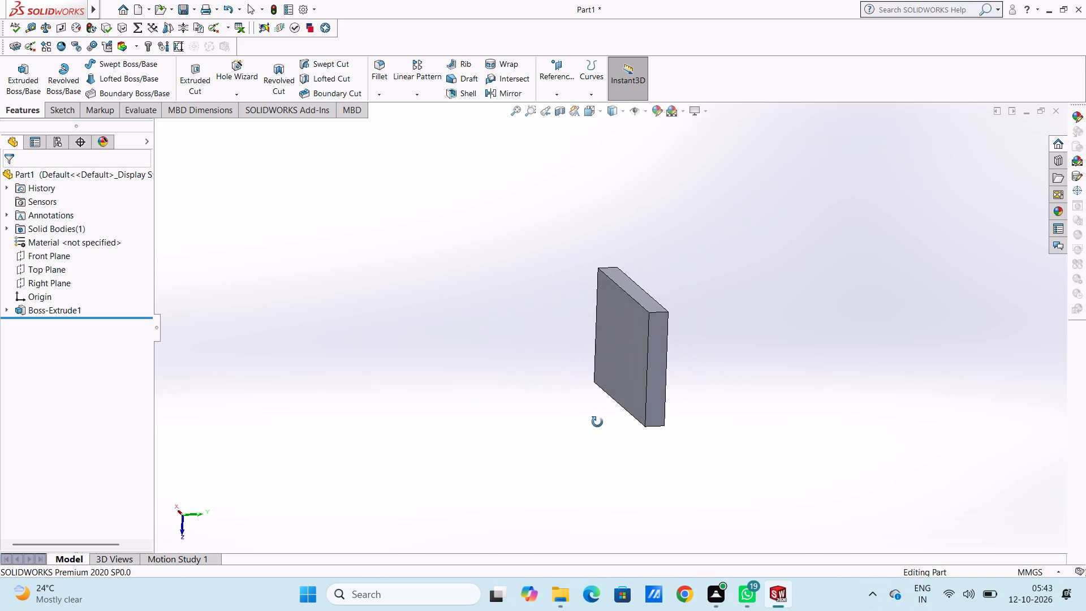
pyautogui.moveTo(597, 422); pyautogui.dragTo(497, 394, button='middle')
pyautogui.middleClick(467, 376)
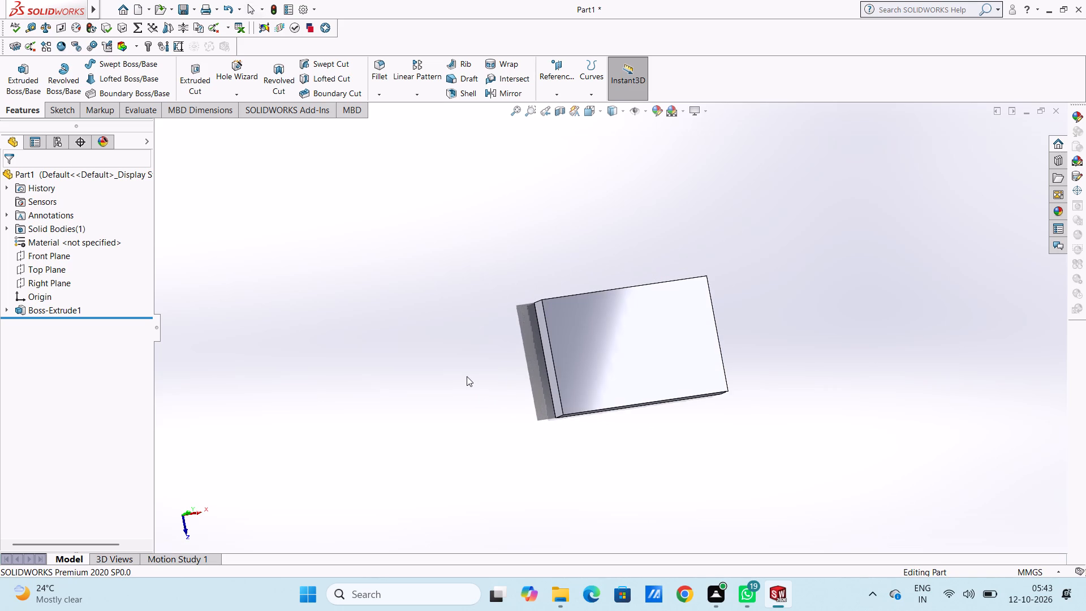
pyautogui.middleClick(467, 376)
pyautogui.middleClick(467, 376)
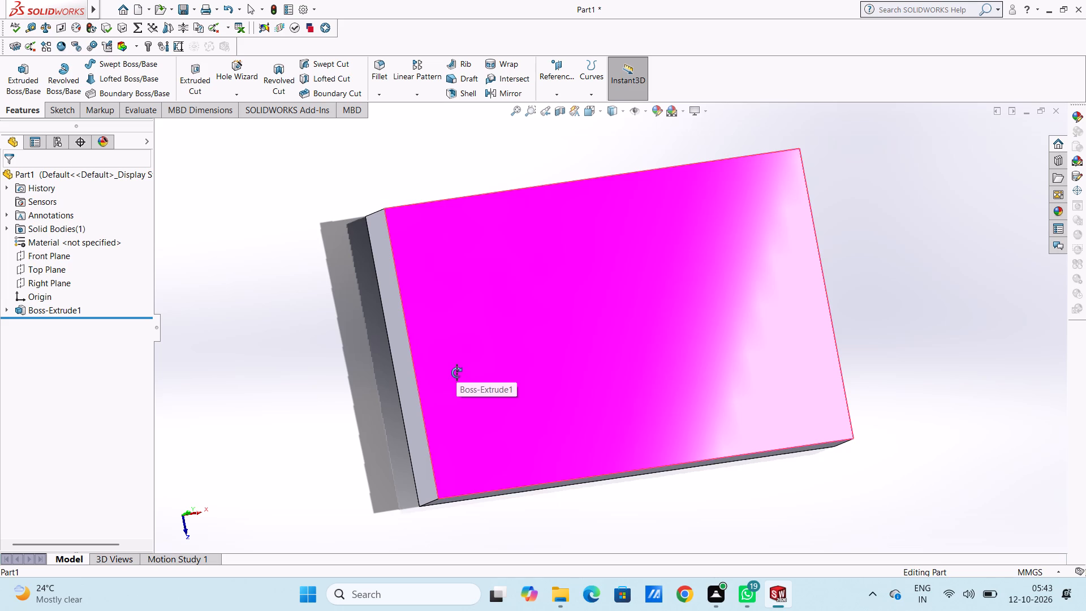
pyautogui.click(315, 420)
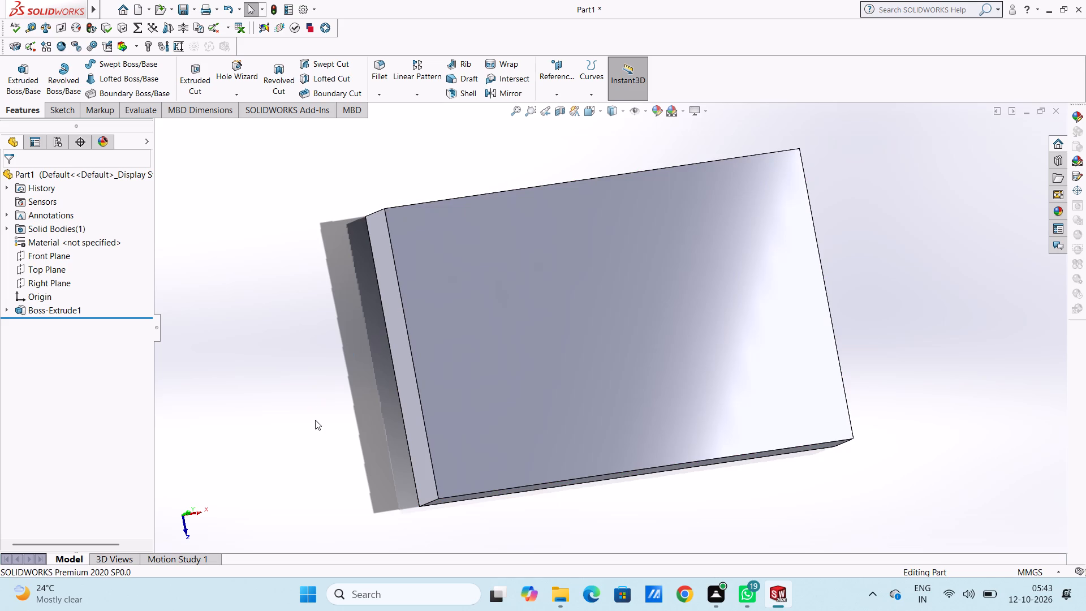
# On the plate's top face, sketch a horizontal straight slot through the origin, about 28 mm between arc centres and 12 mm wide.
pyautogui.hotkey('ctrl', '5')
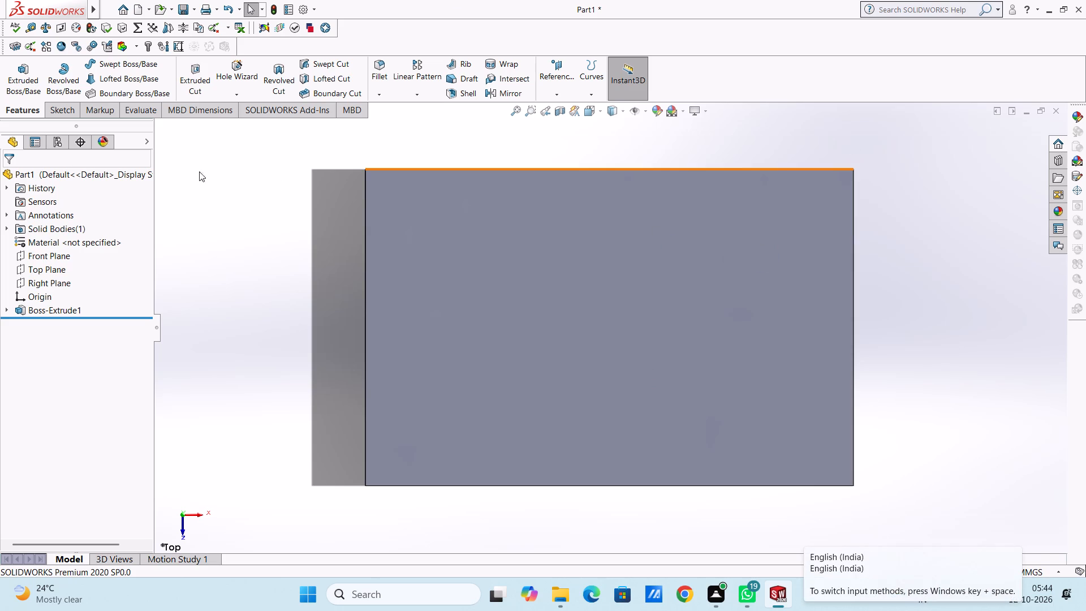
pyautogui.click(537, 283)
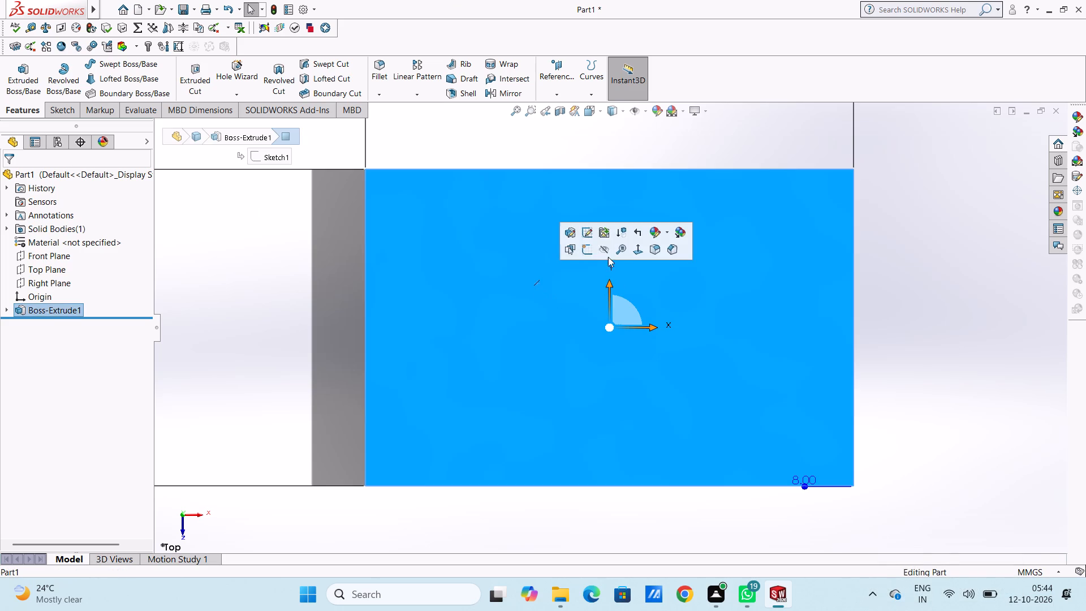
pyautogui.click(588, 249)
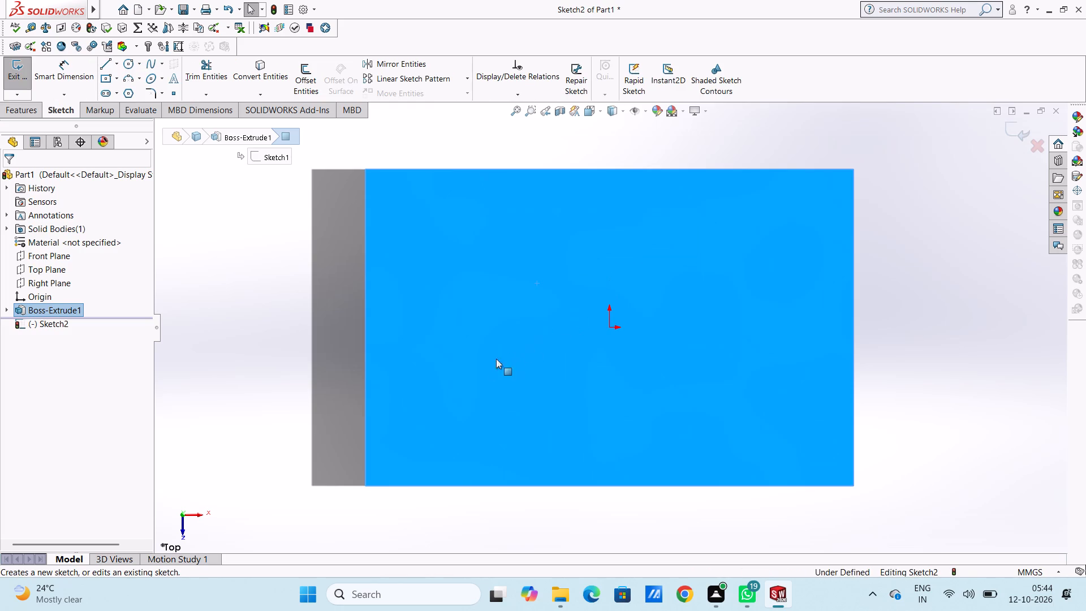
pyautogui.click(294, 286)
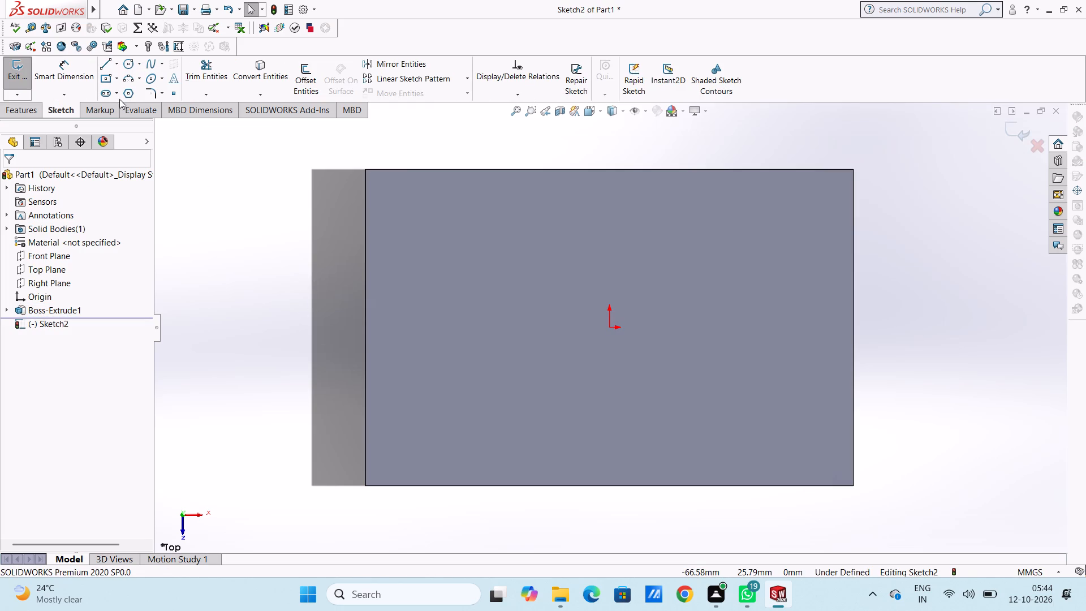
pyautogui.click(102, 91)
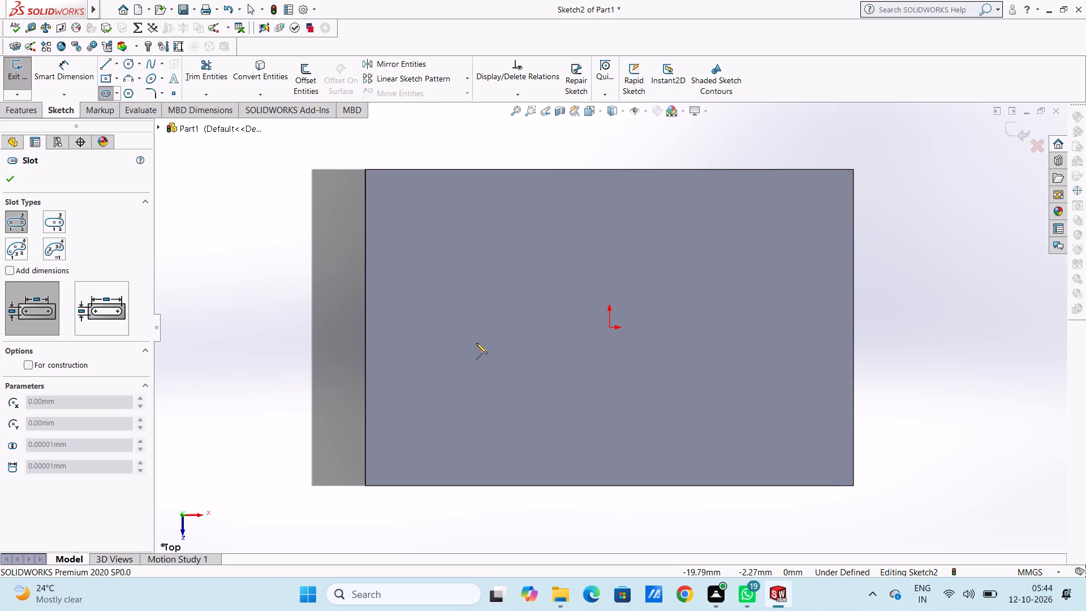
pyautogui.click(471, 328)
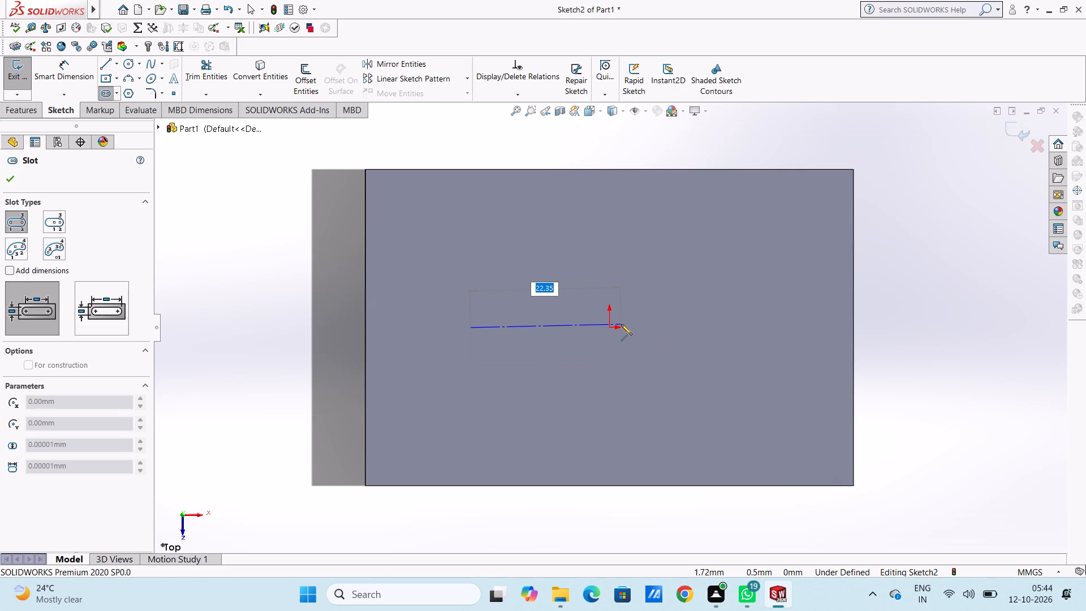
pyautogui.click(658, 327)
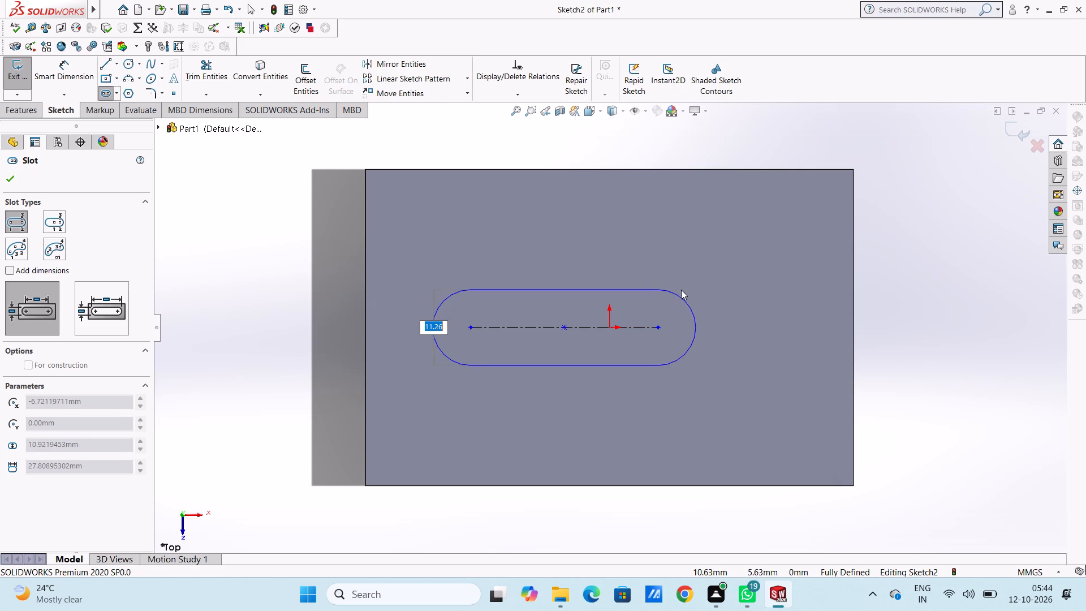
pyautogui.click(681, 287)
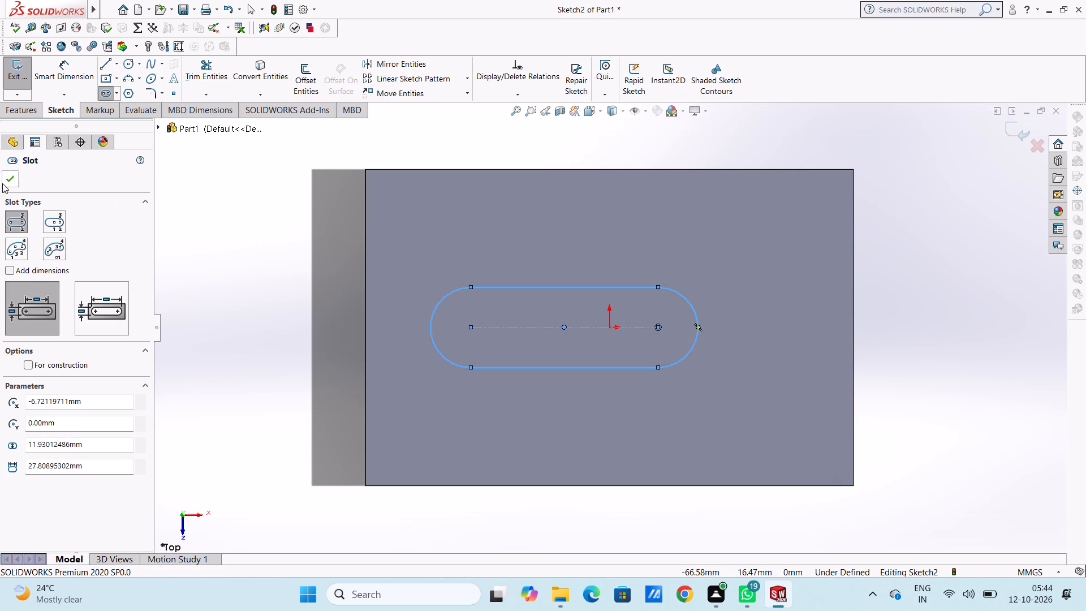
pyautogui.click(12, 180)
# Dimension the slot's left end arc to a radius of 8.5 mm.
pyautogui.click(62, 70)
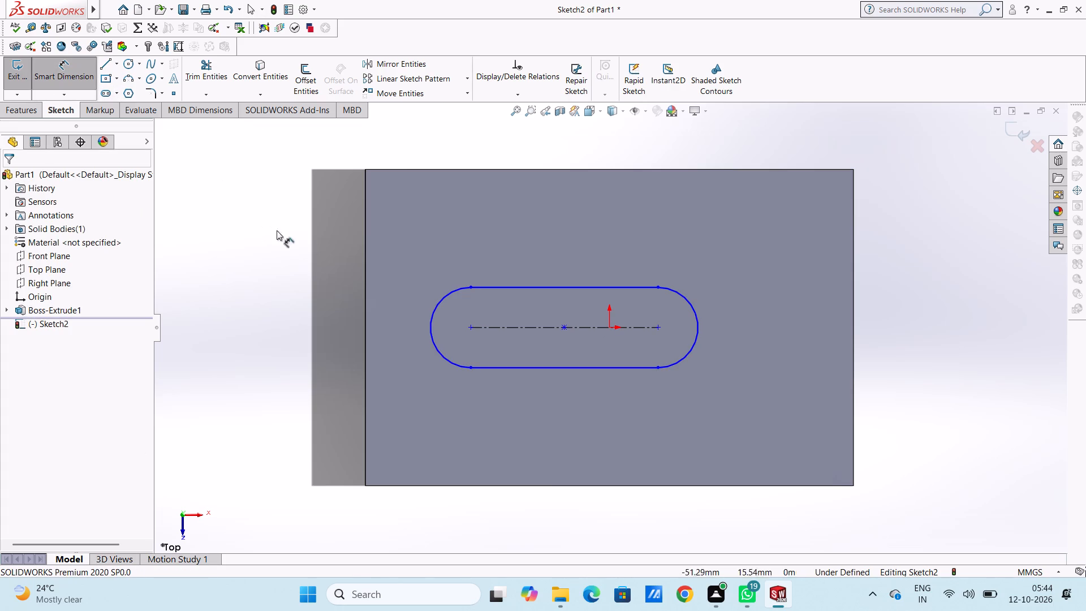
pyautogui.click(459, 292)
pyautogui.click(312, 178)
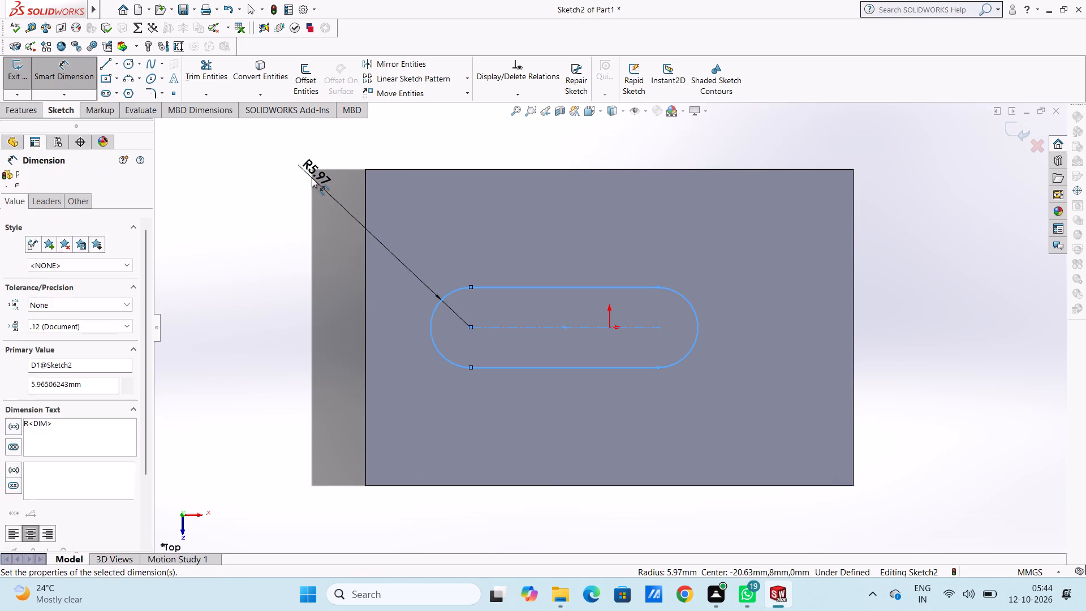
pyautogui.write('8.5')
pyautogui.press('Return')
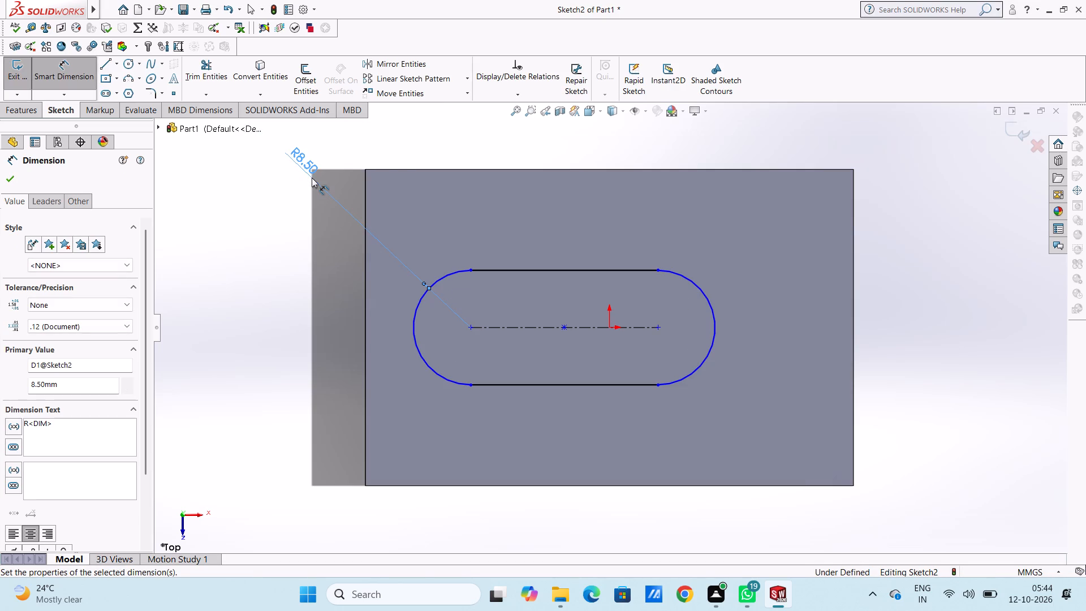
pyautogui.click(296, 284)
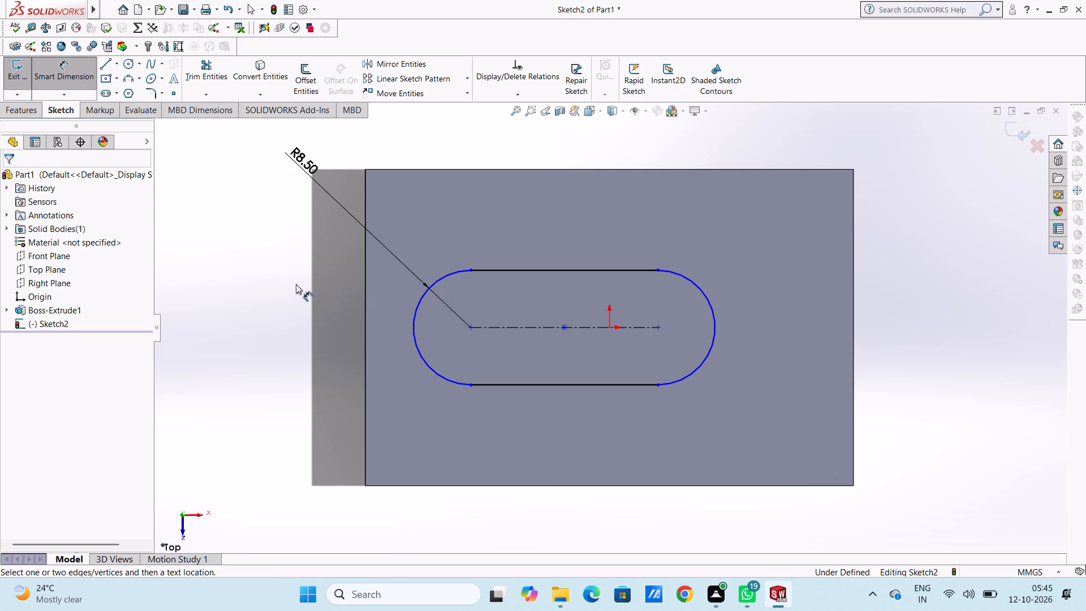
# Dimension the slot's centreline between its two arc centres to 35.5 mm.
pyautogui.click(490, 329)
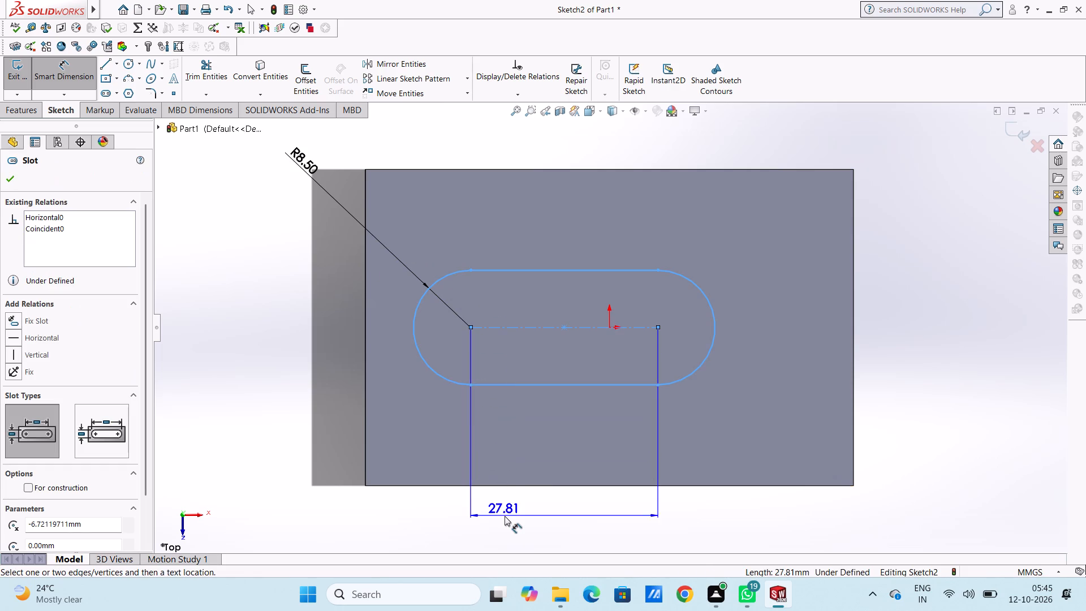
pyautogui.click(505, 522)
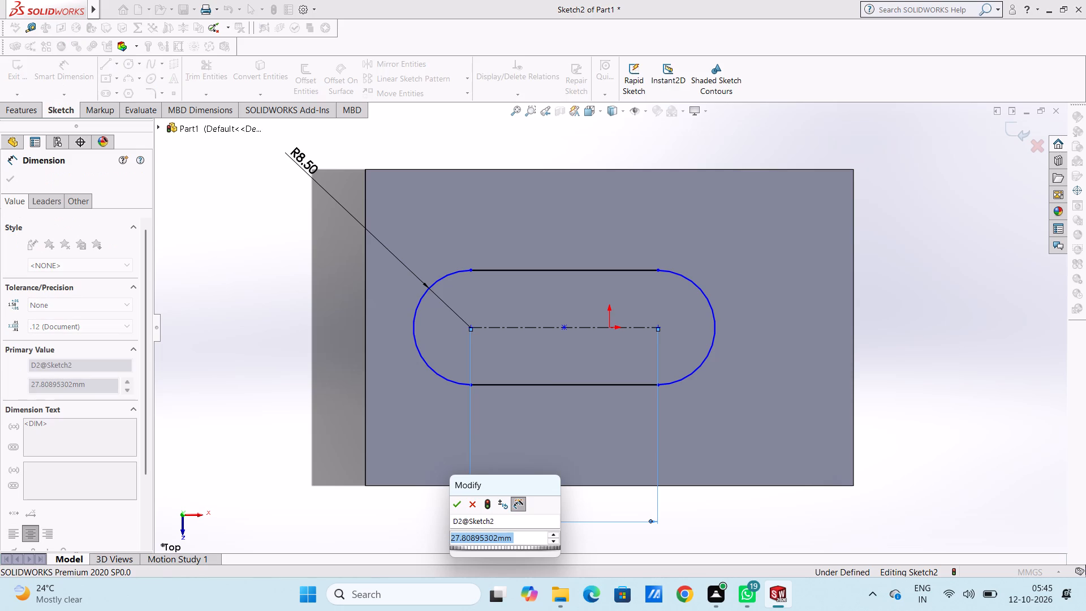
pyautogui.write('35.5')
pyautogui.press('Return')
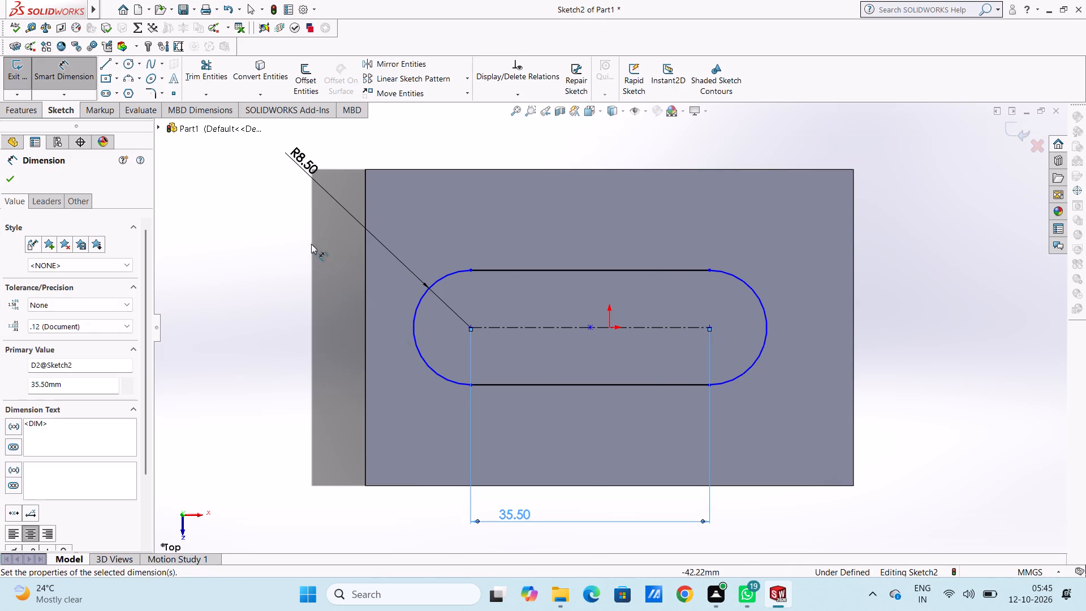
pyautogui.click(288, 266)
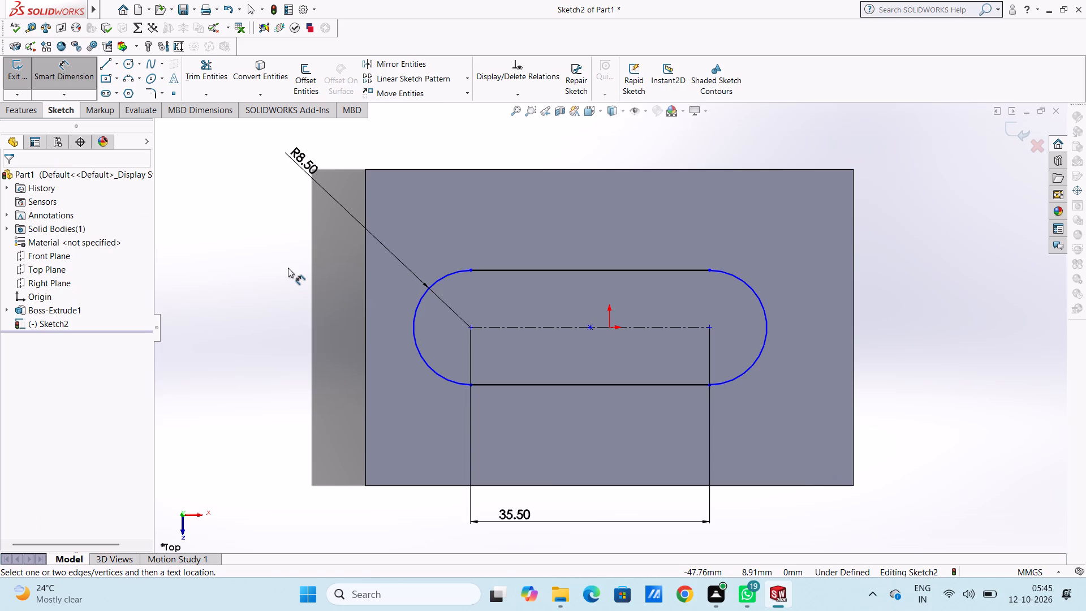
# Dimension the distance from the plate's left edge to the slot's left arc centre as 18.5 mm.
pyautogui.click(367, 317)
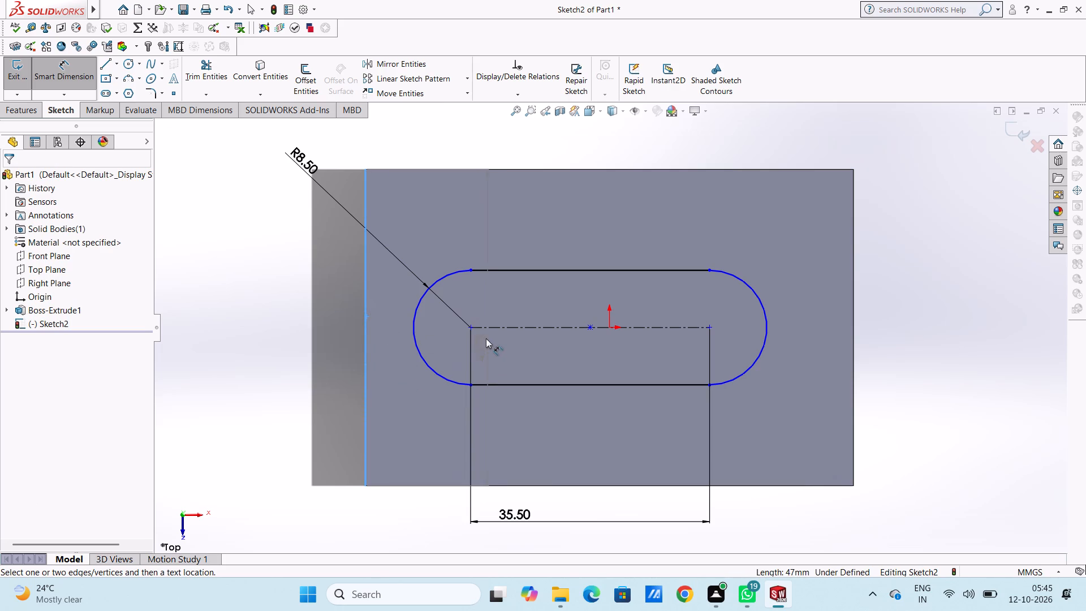
pyautogui.click(469, 328)
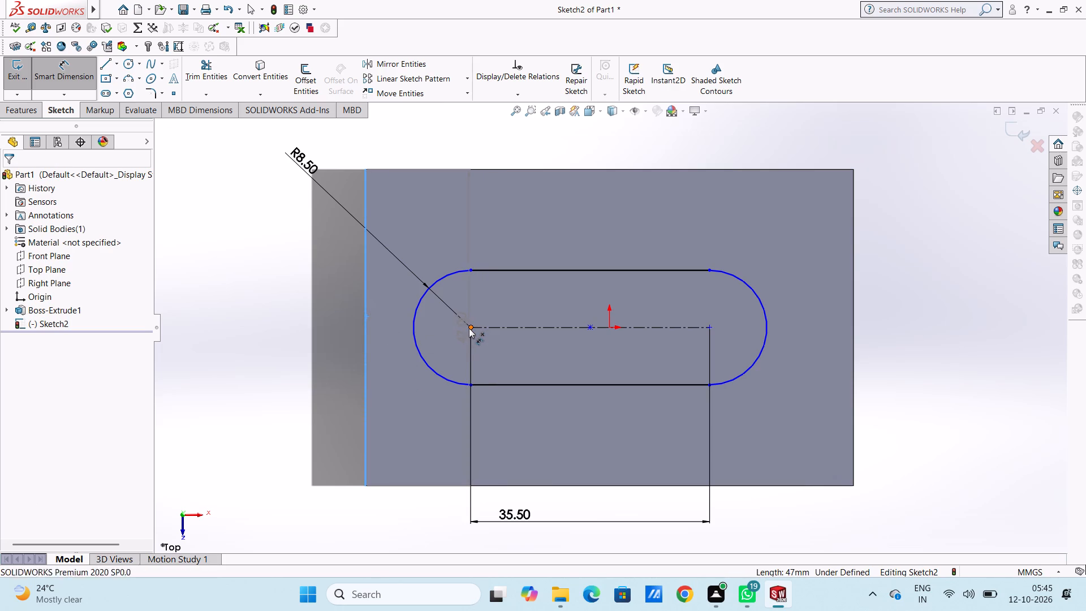
pyautogui.scroll(1, 430, 153)
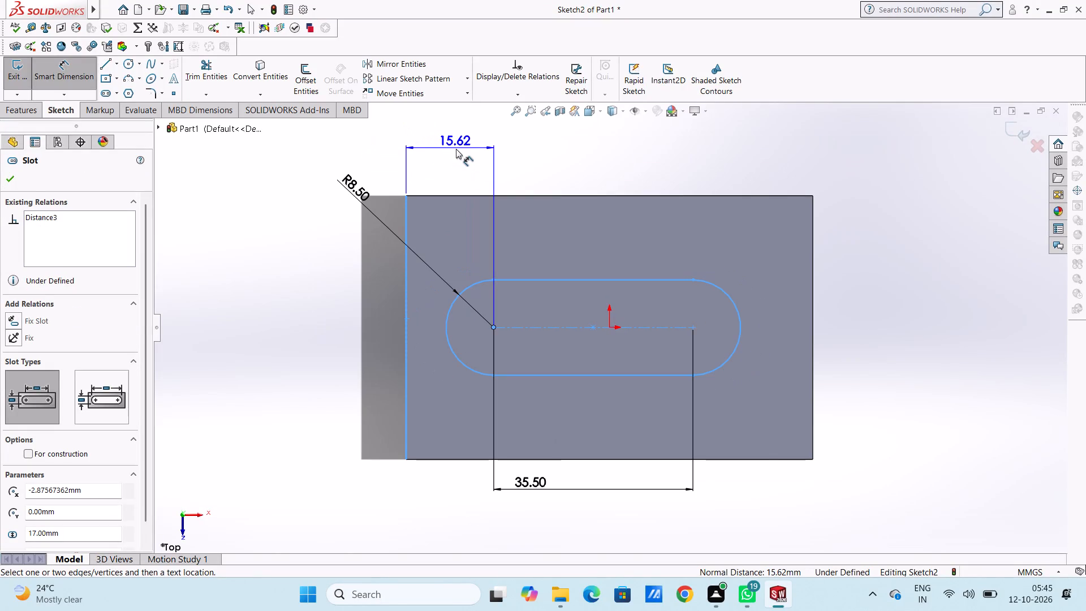
pyautogui.click(456, 139)
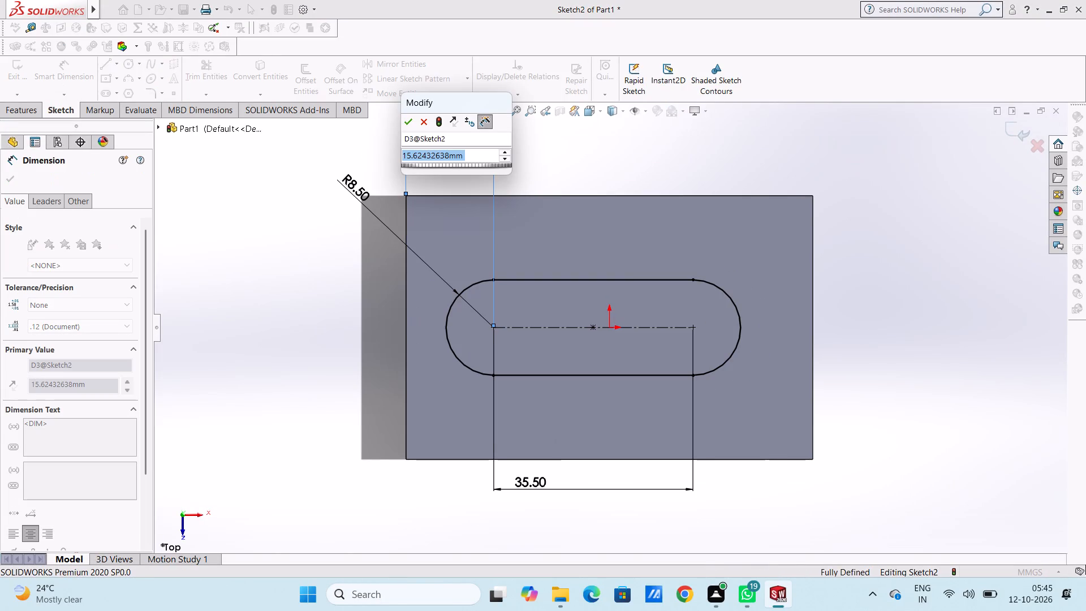
pyautogui.write('18')
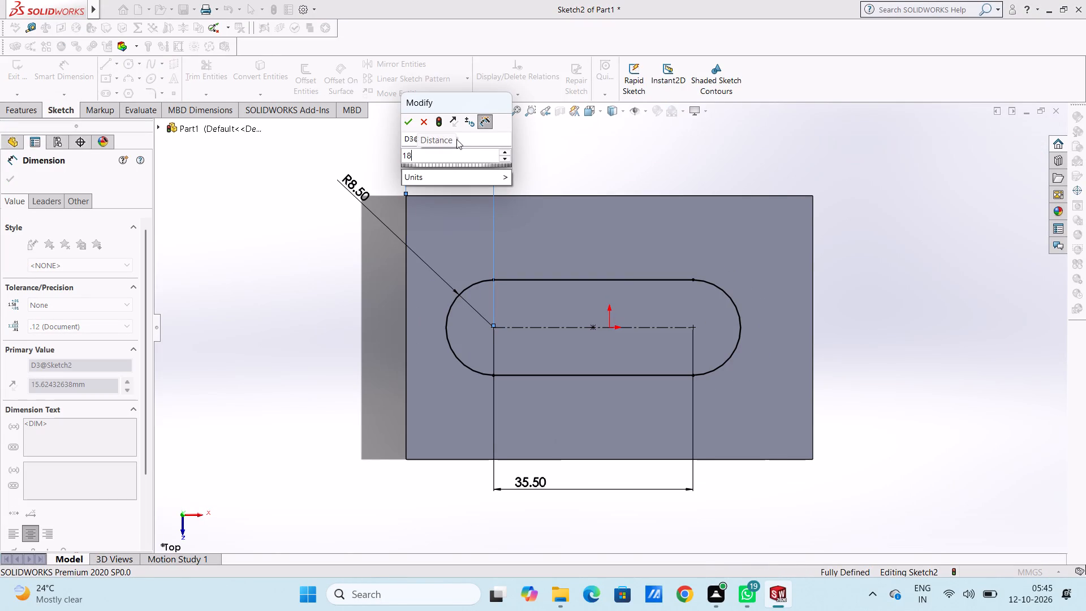
pyautogui.press('.')
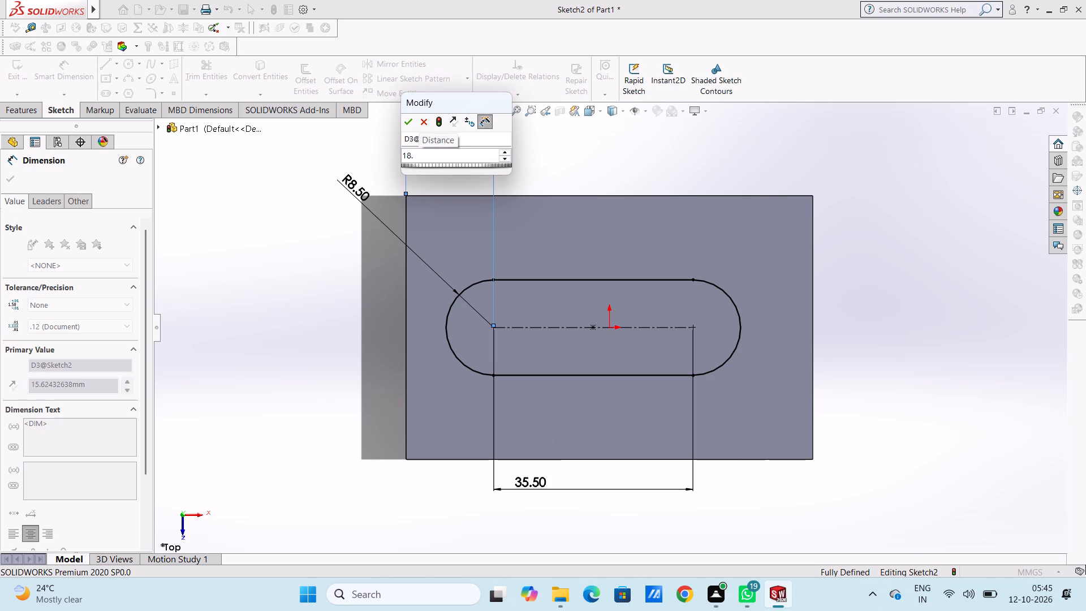
pyautogui.press('5')
pyautogui.press('Return')
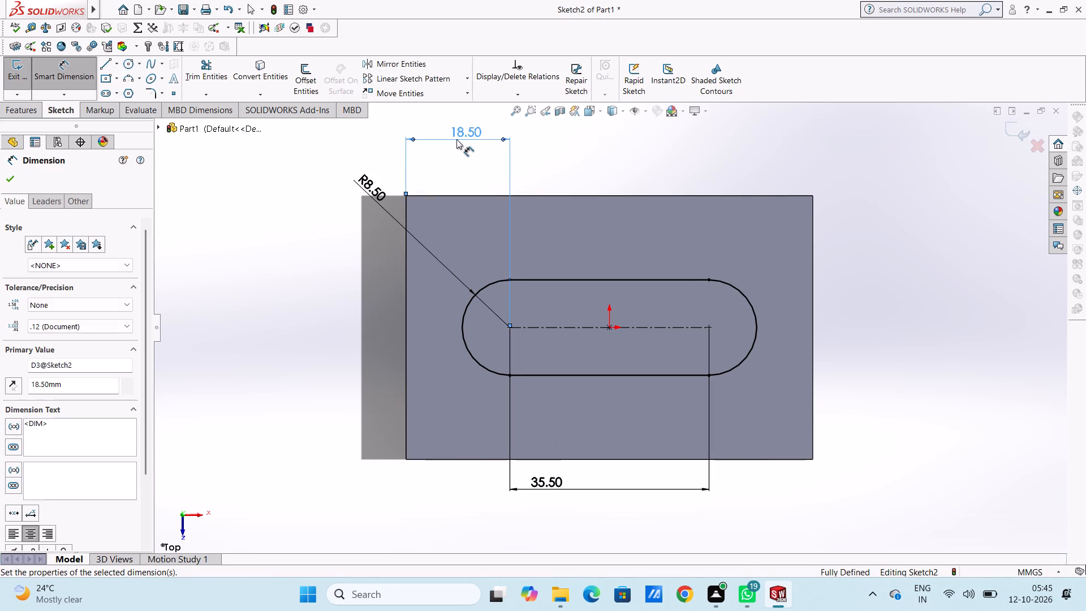
pyautogui.click(349, 299)
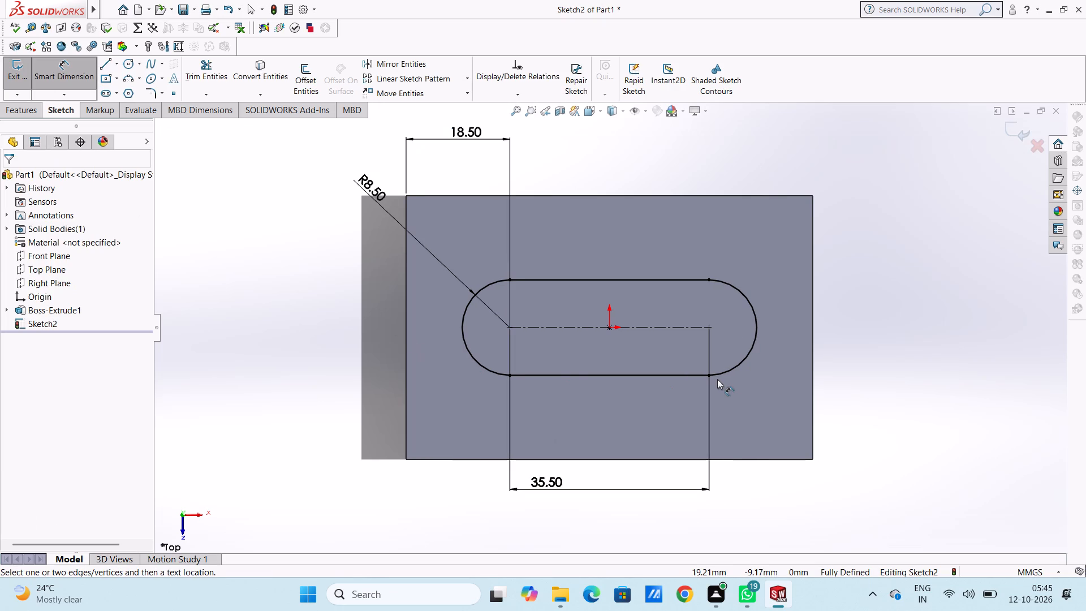
pyautogui.scroll(2, 717, 379)
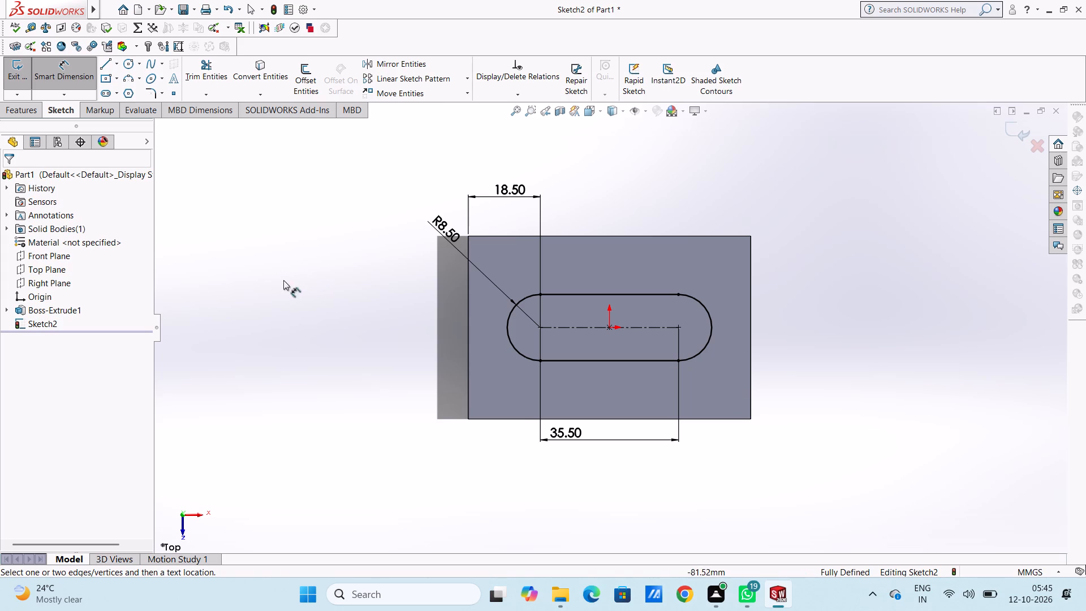
pyautogui.click(74, 66)
# Cut-extrude the slot profile from the sketch plane with a blind depth of 8 mm.
pyautogui.click(30, 110)
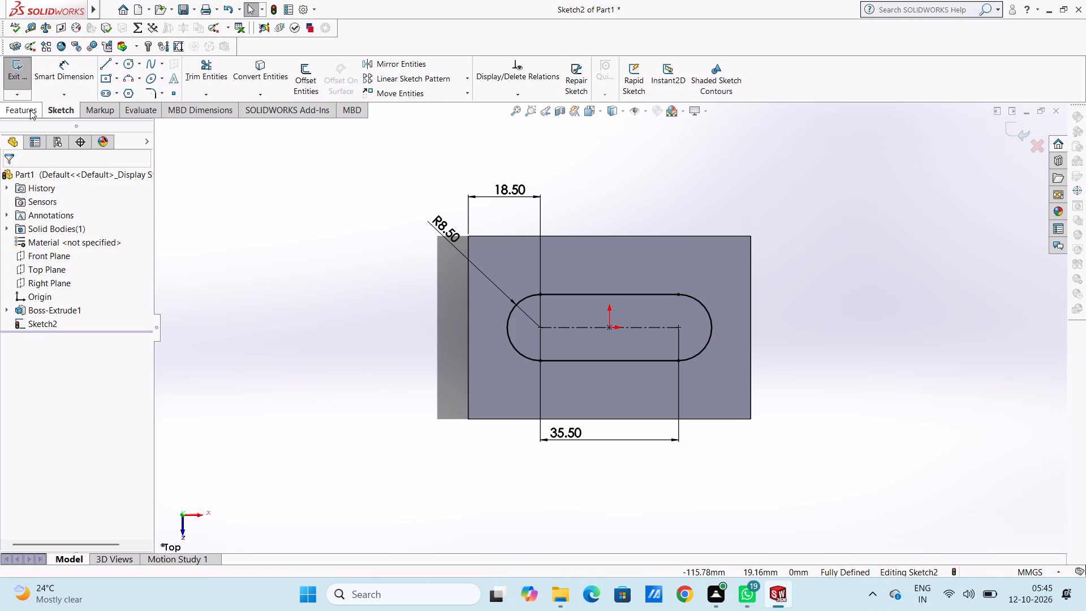
pyautogui.click(202, 72)
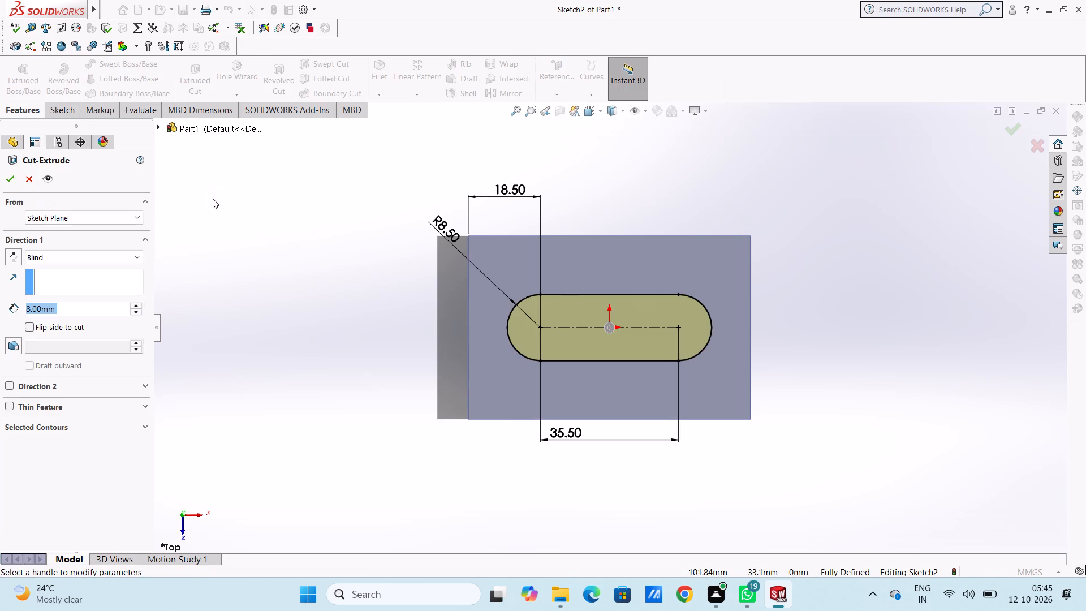
pyautogui.click(14, 180)
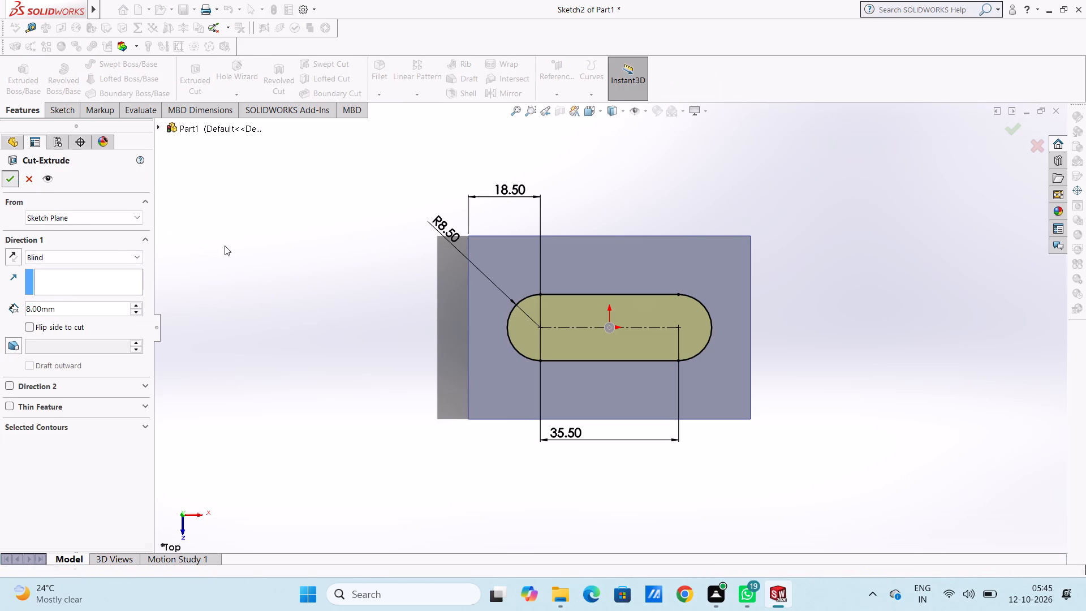
pyautogui.click(225, 246)
# Chamfer the two 8 mm corner edges at the plate's left end with a 3 mm distance at 45 degrees.
pyautogui.moveTo(306, 352); pyautogui.dragTo(330, 304, button='middle')
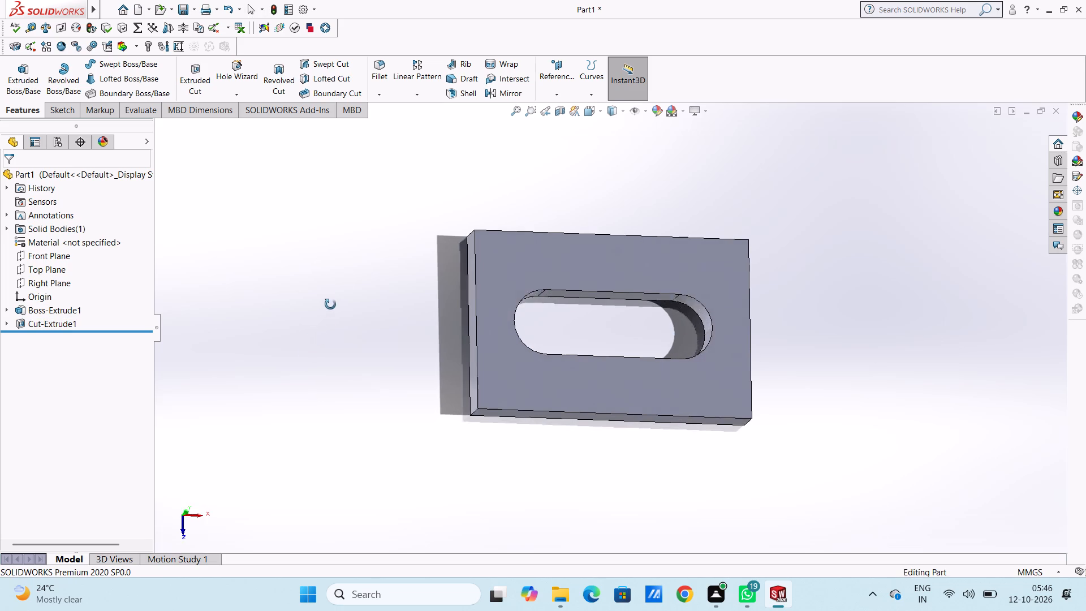
pyautogui.moveTo(330, 304); pyautogui.dragTo(297, 320, button='middle')
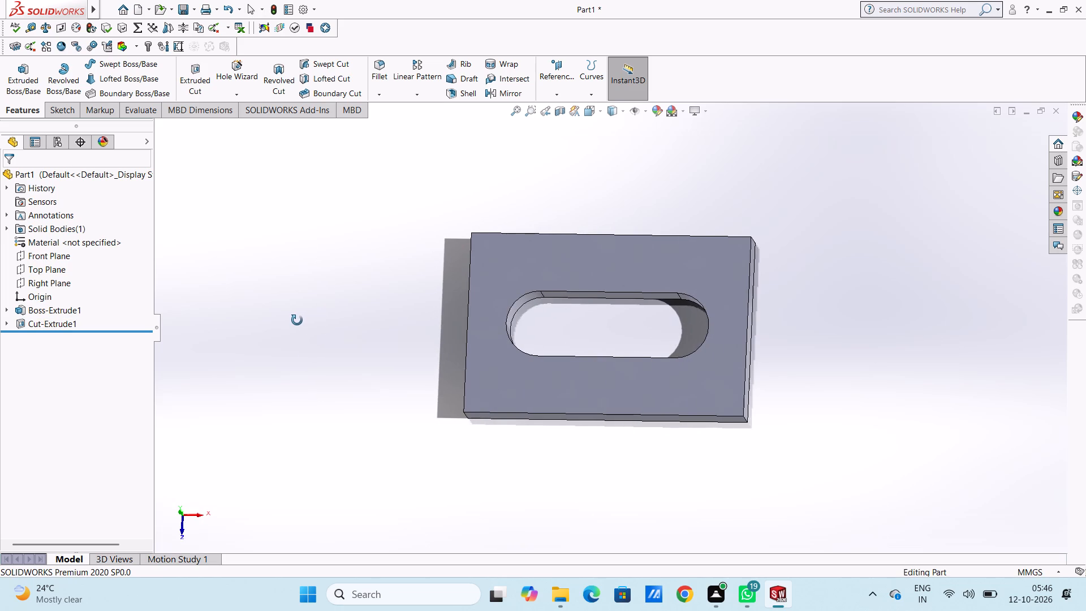
pyautogui.moveTo(297, 320); pyautogui.dragTo(335, 345, button='middle')
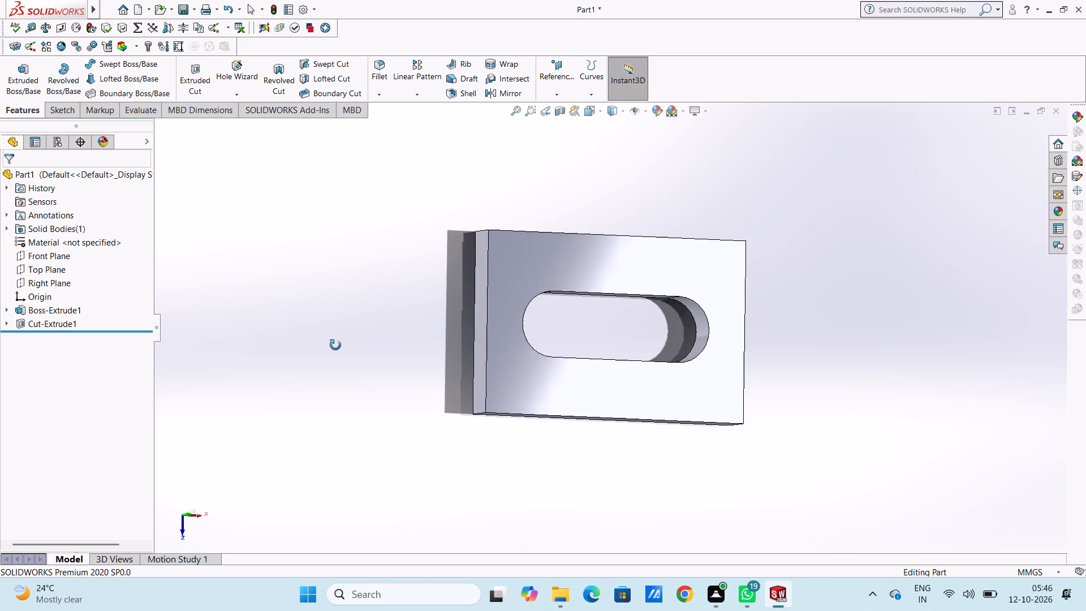
pyautogui.moveTo(335, 345); pyautogui.dragTo(354, 322, button='middle')
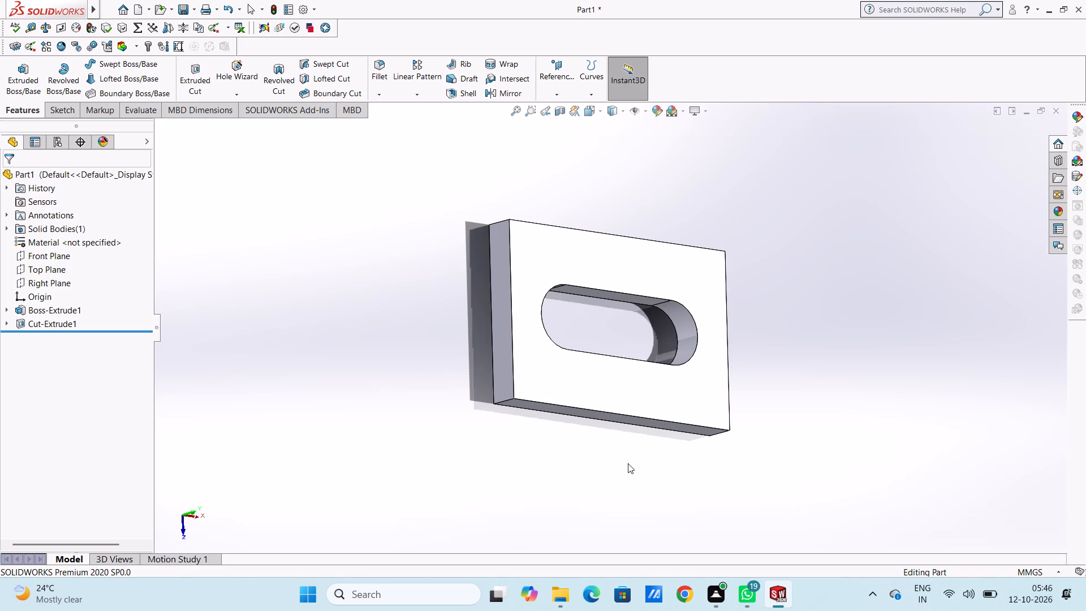
pyautogui.click(384, 98)
pyautogui.click(400, 125)
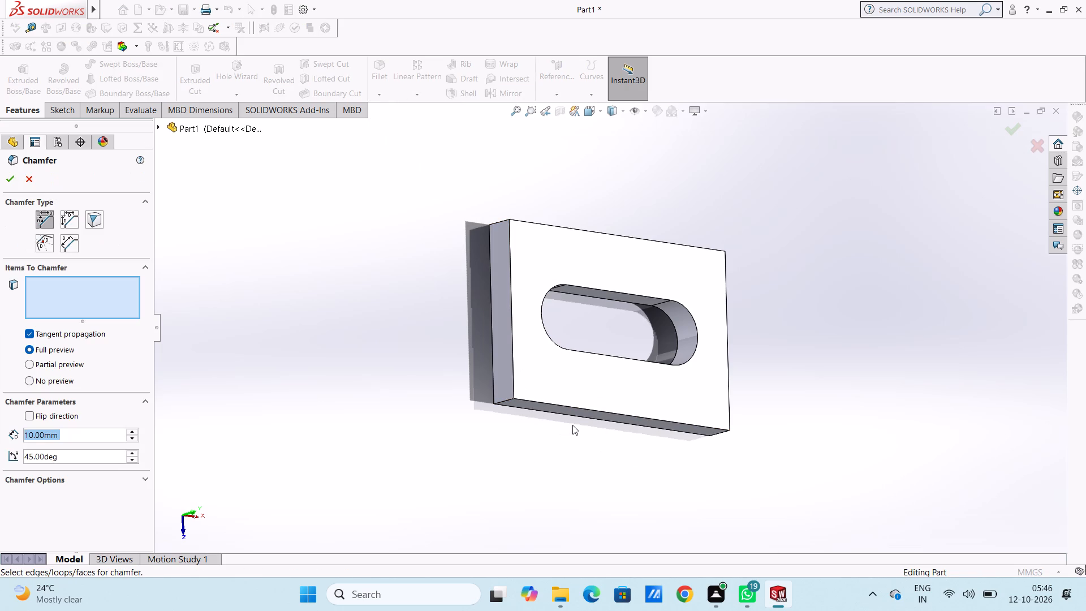
pyautogui.scroll(-5, 558, 415)
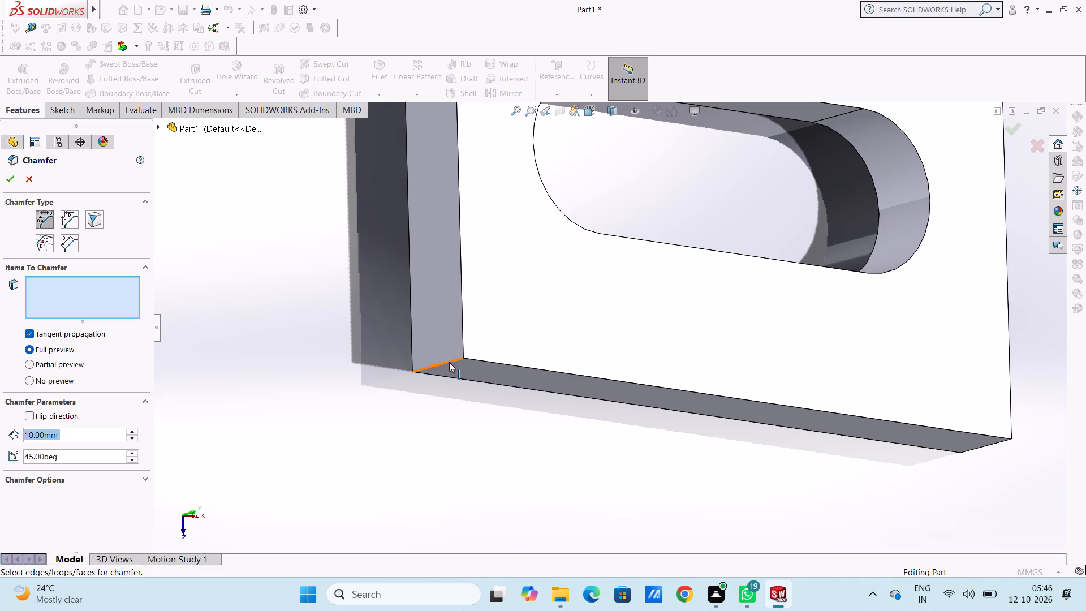
pyautogui.click(449, 364)
pyautogui.scroll(4, 449, 364)
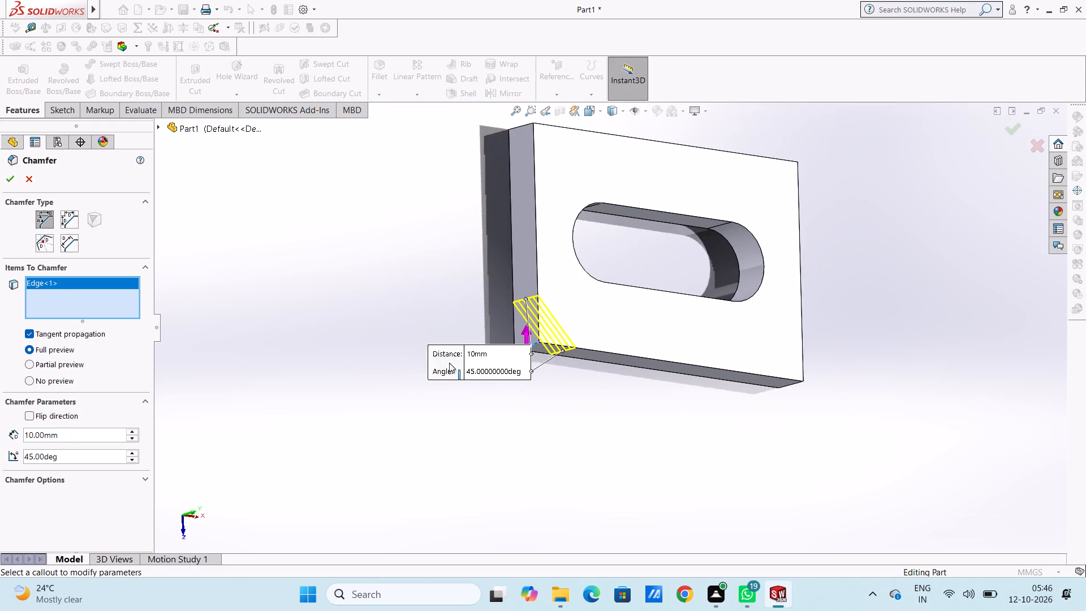
pyautogui.scroll(1, 449, 363)
pyautogui.moveTo(514, 247); pyautogui.dragTo(503, 371, button='middle')
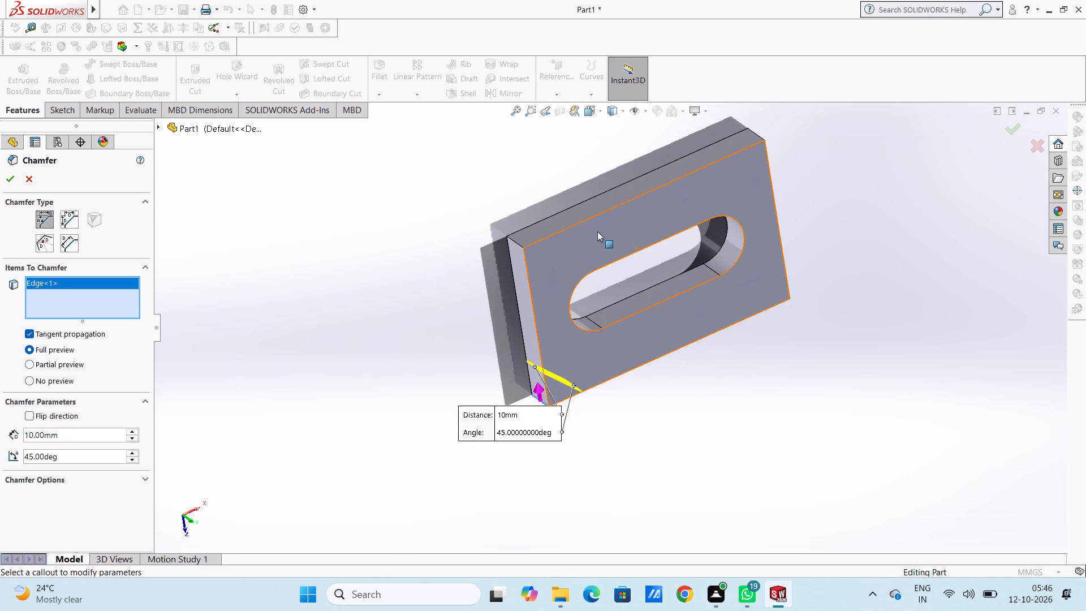
pyautogui.scroll(-4, 582, 235)
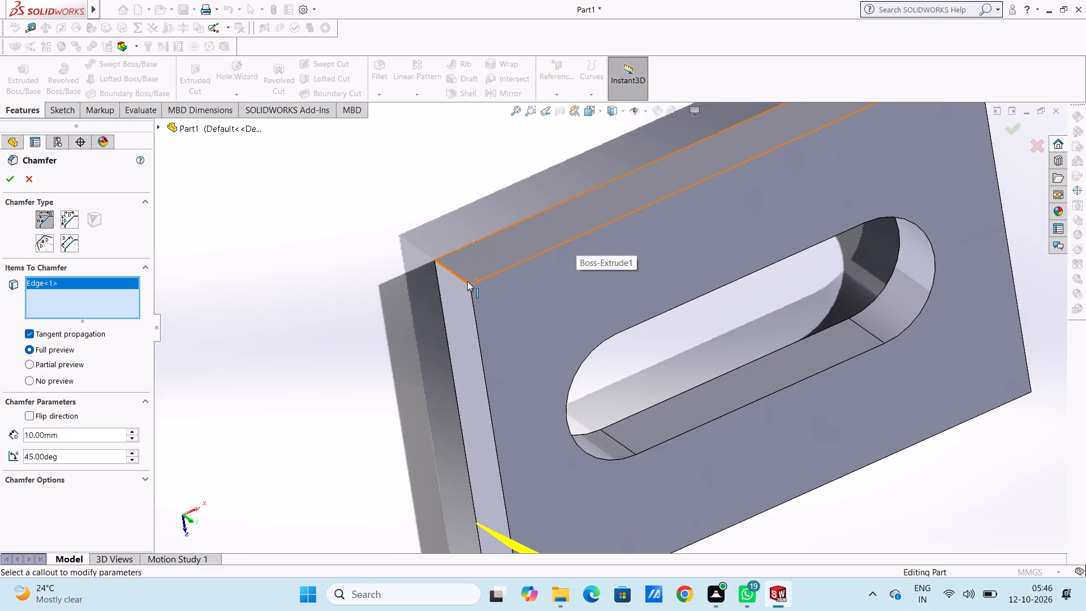
pyautogui.click(467, 281)
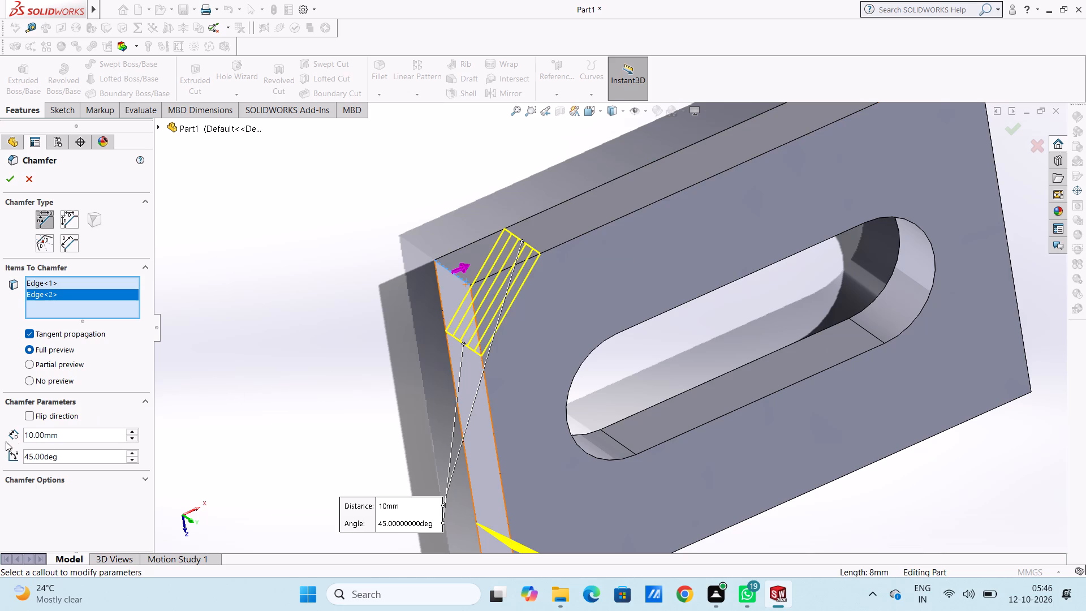
pyautogui.tripleClick(69, 431)
pyautogui.tripleClick(71, 437)
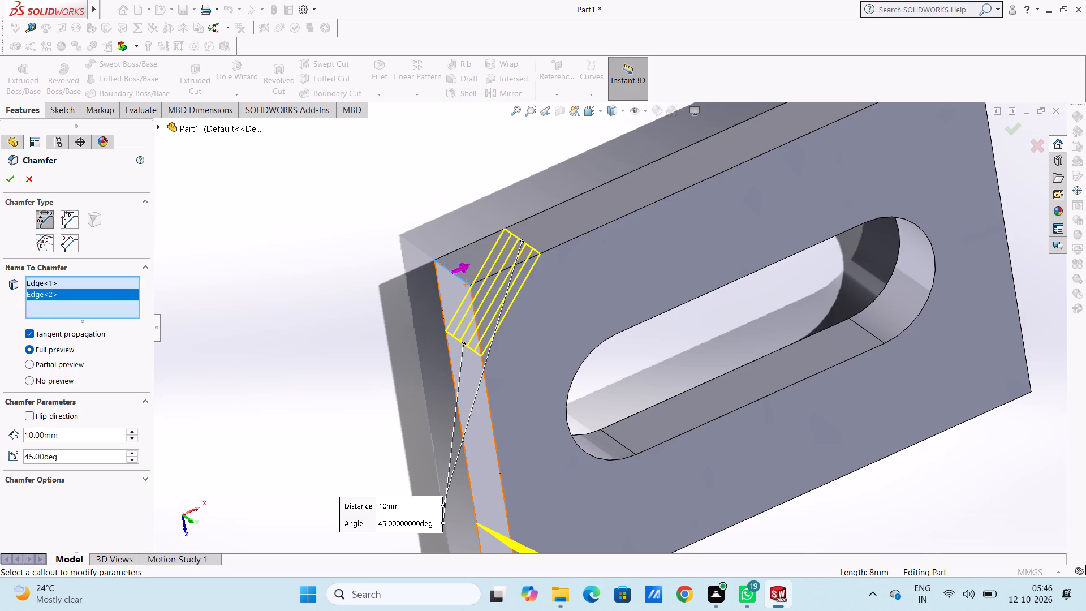
pyautogui.click(71, 437)
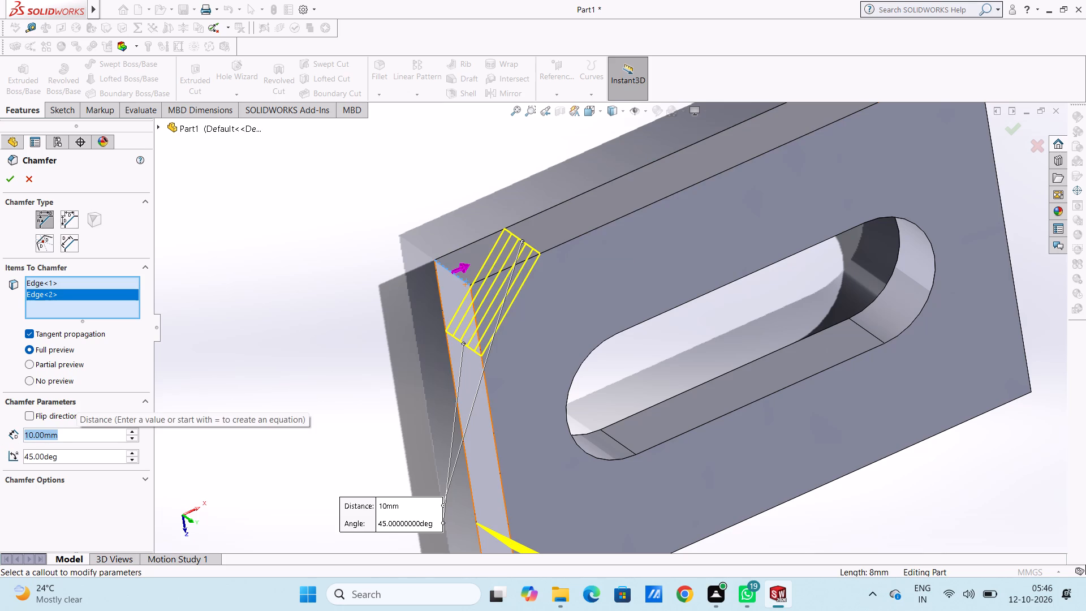
pyautogui.press('3')
pyautogui.press('Return')
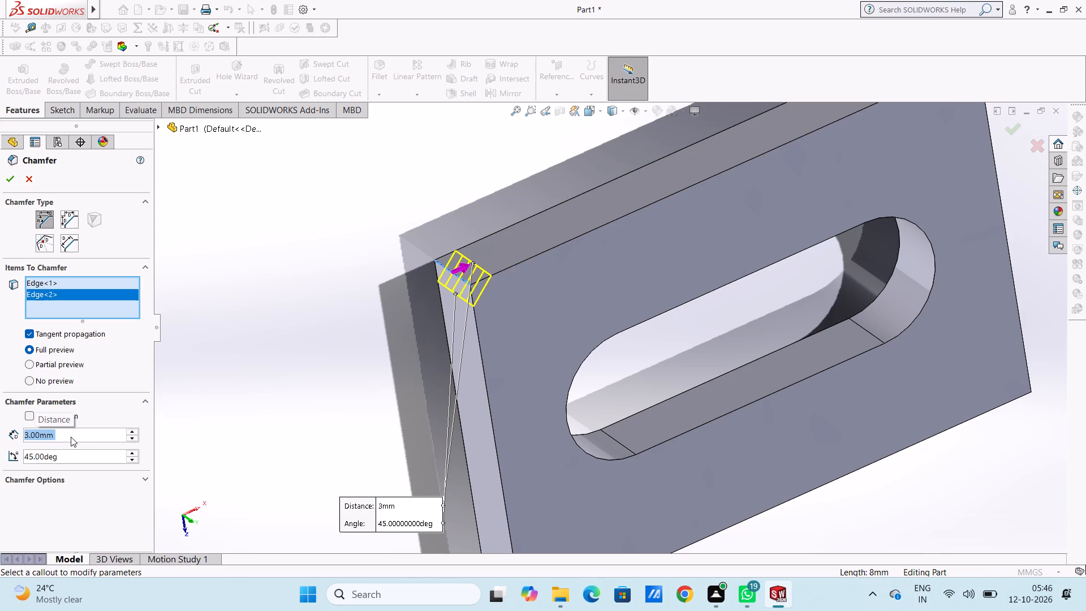
pyautogui.click(7, 178)
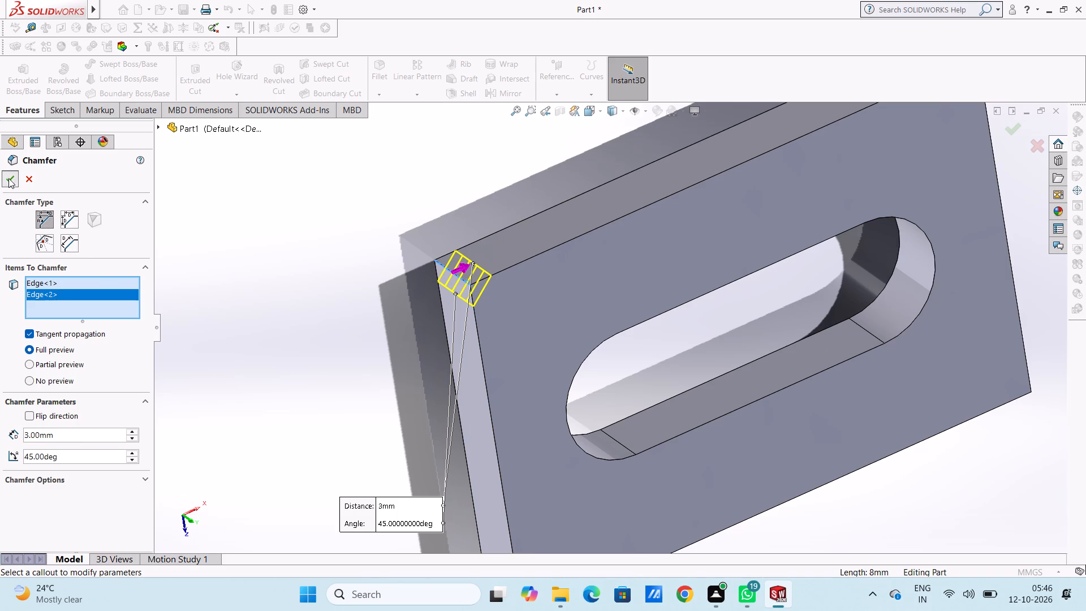
# Examine the slotted plate and its chamfered corners from several angles and in the Top view.
pyautogui.scroll(4, 346, 326)
pyautogui.moveTo(432, 363); pyautogui.dragTo(416, 284, button='middle')
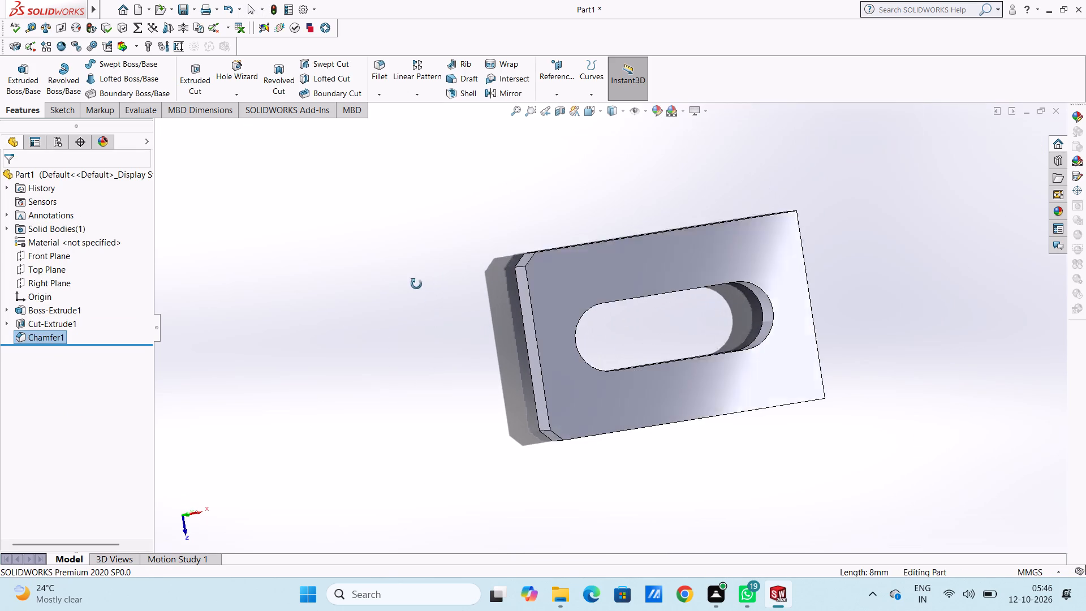
pyautogui.moveTo(416, 284); pyautogui.dragTo(416, 284, button='middle')
pyautogui.scroll(1, 416, 284)
pyautogui.moveTo(456, 367); pyautogui.dragTo(437, 303, button='middle')
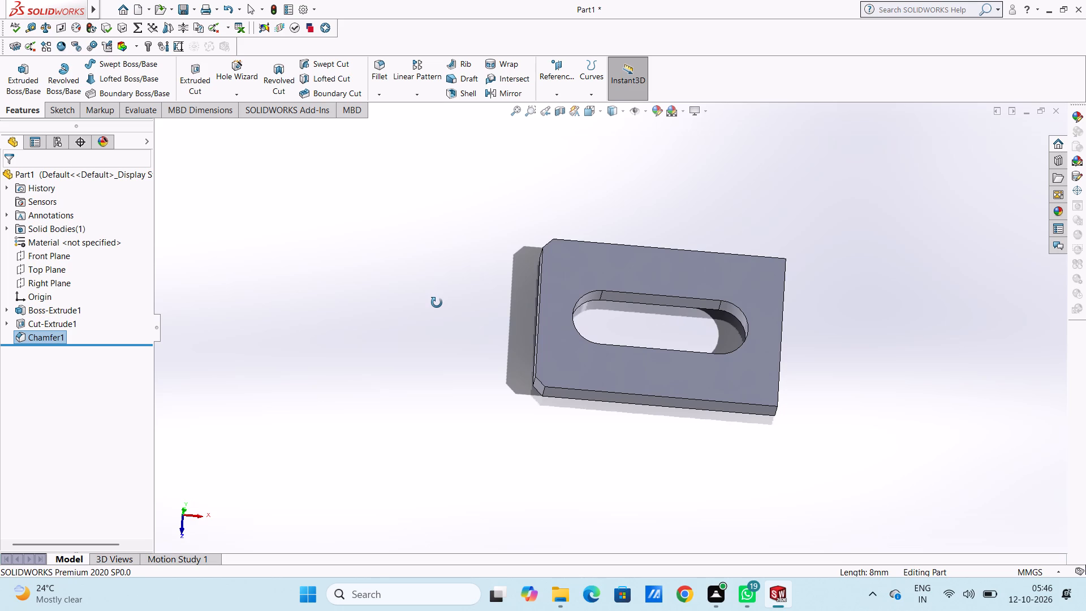
pyautogui.moveTo(437, 303); pyautogui.dragTo(438, 304, button='middle')
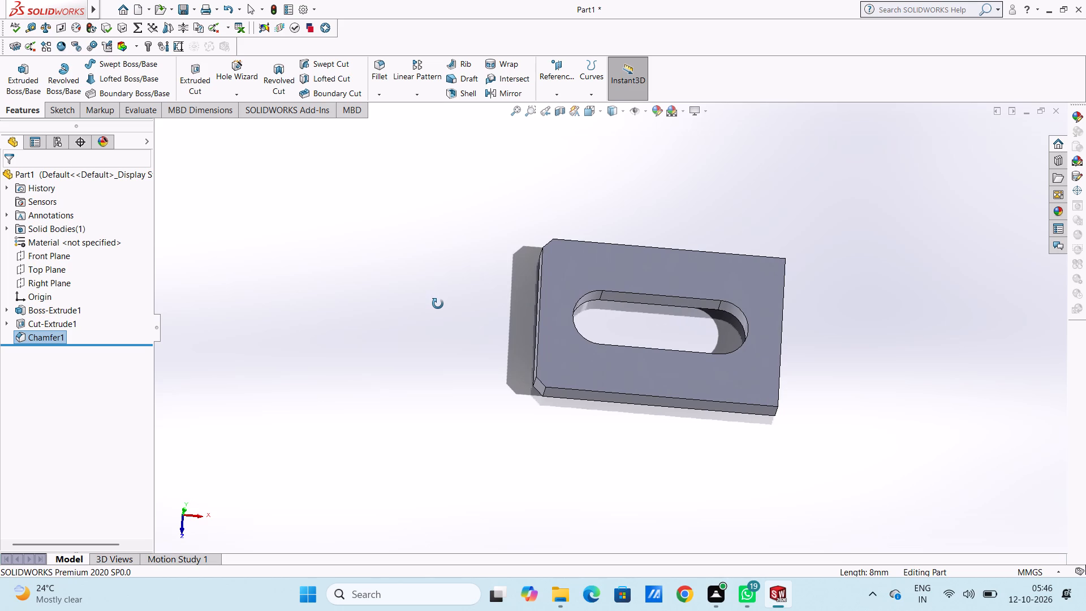
pyautogui.moveTo(438, 304); pyautogui.dragTo(439, 305, button='middle')
pyautogui.scroll(-1, 439, 305)
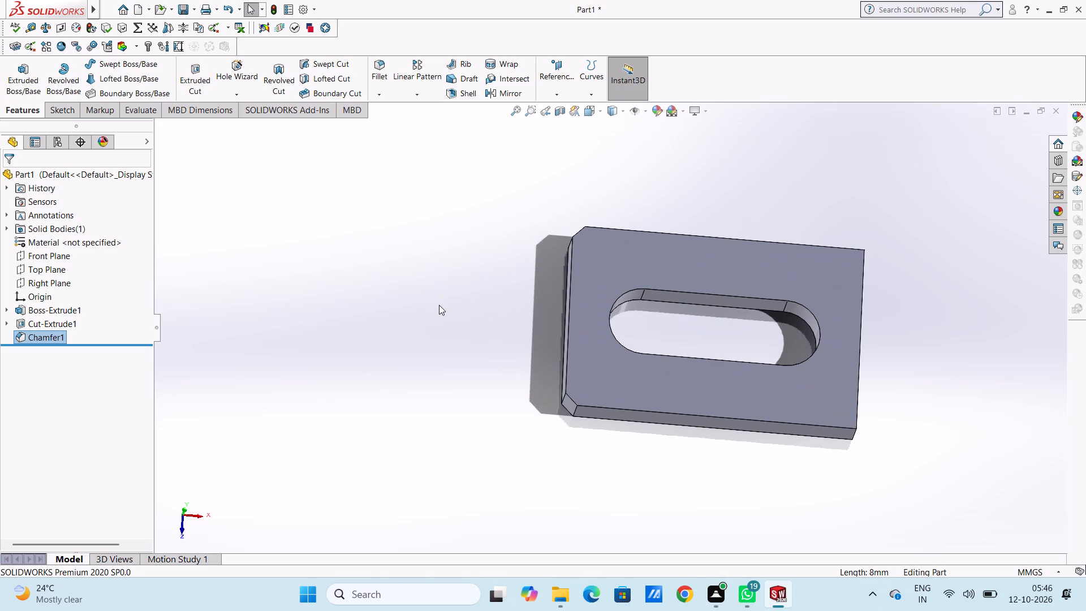
pyautogui.hotkey('ctrl', '5')
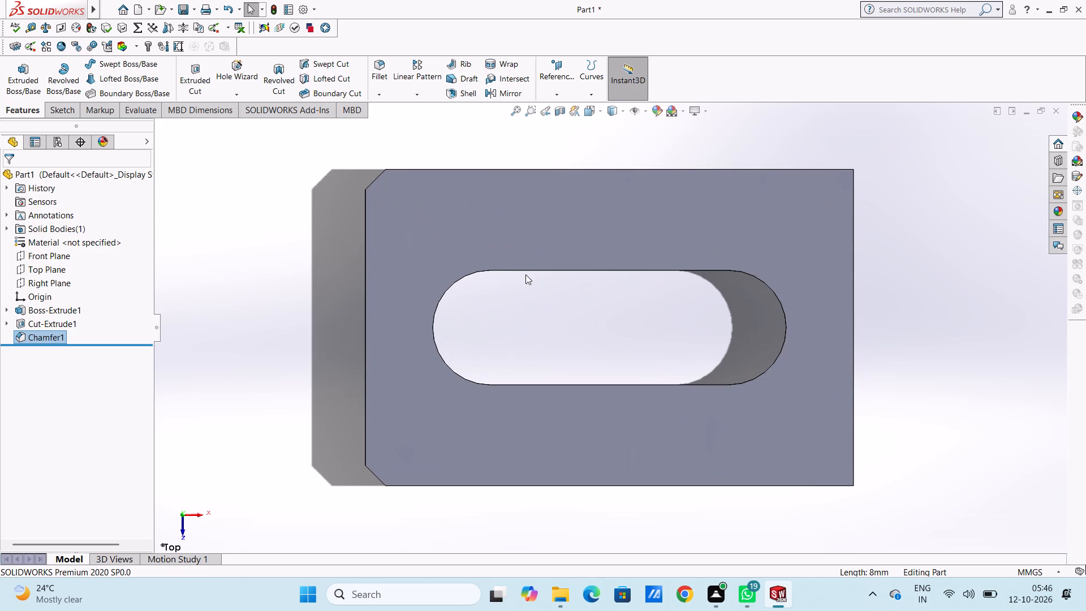
pyautogui.scroll(3, 558, 248)
pyautogui.middleClick(675, 314)
pyautogui.scroll(1, 665, 308)
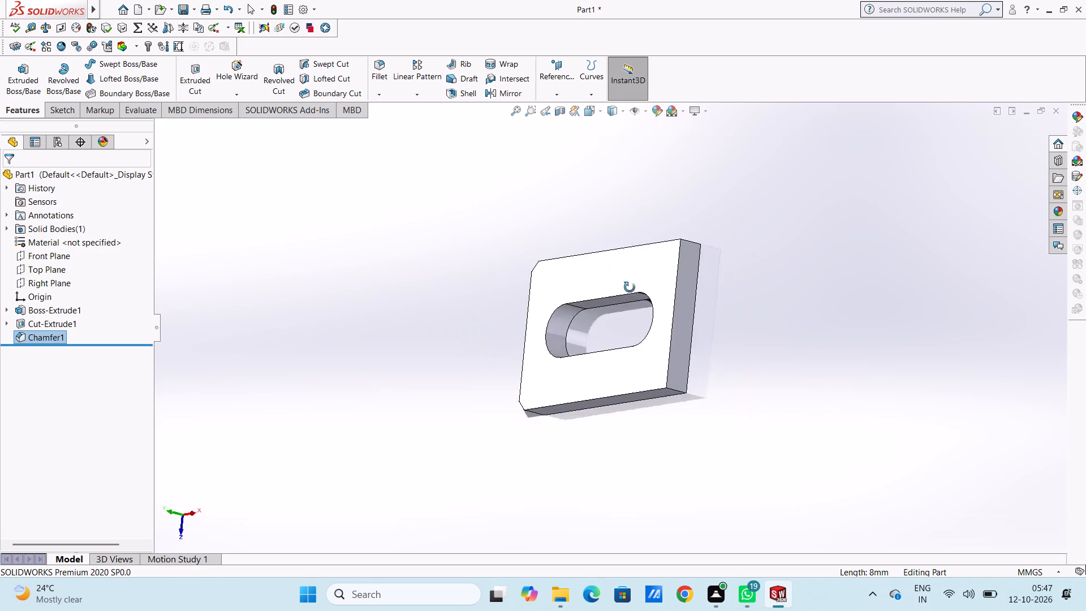
pyautogui.scroll(-2, 665, 372)
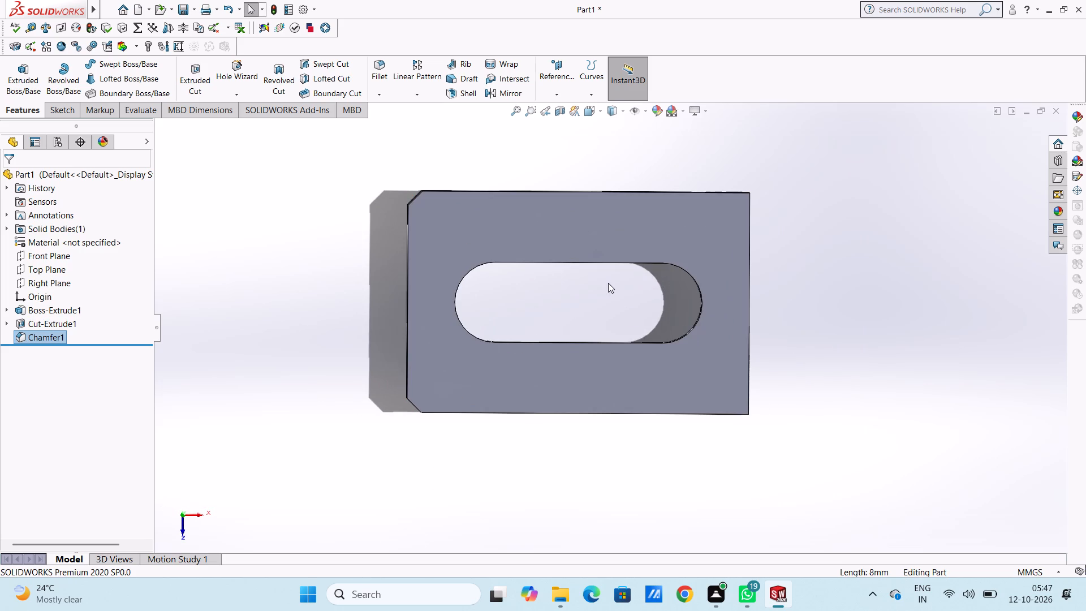
pyautogui.scroll(-1, 597, 303)
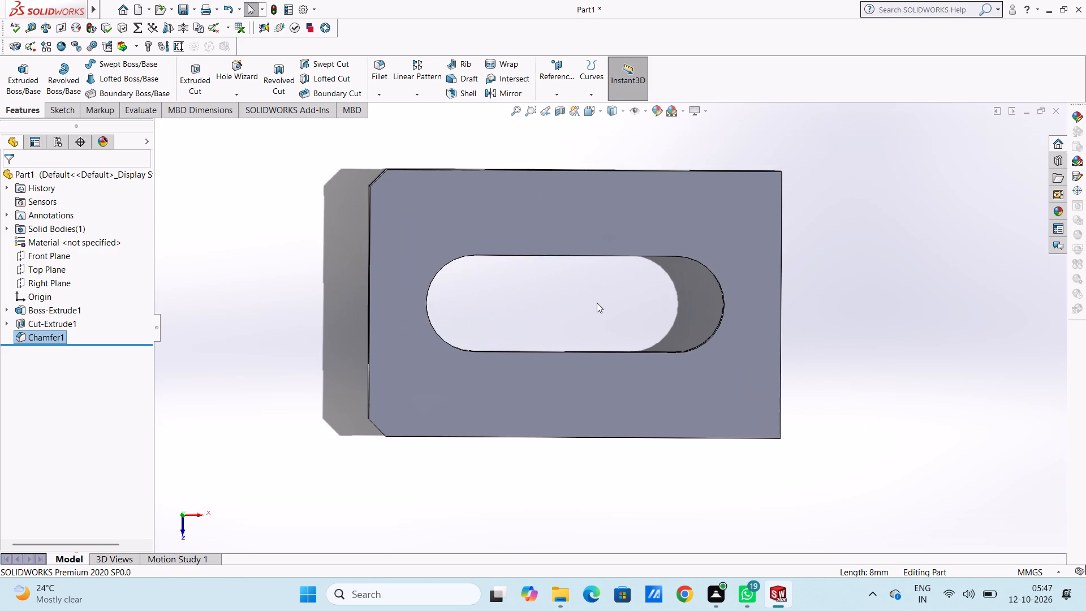
pyautogui.hotkey('ctrl', '5')
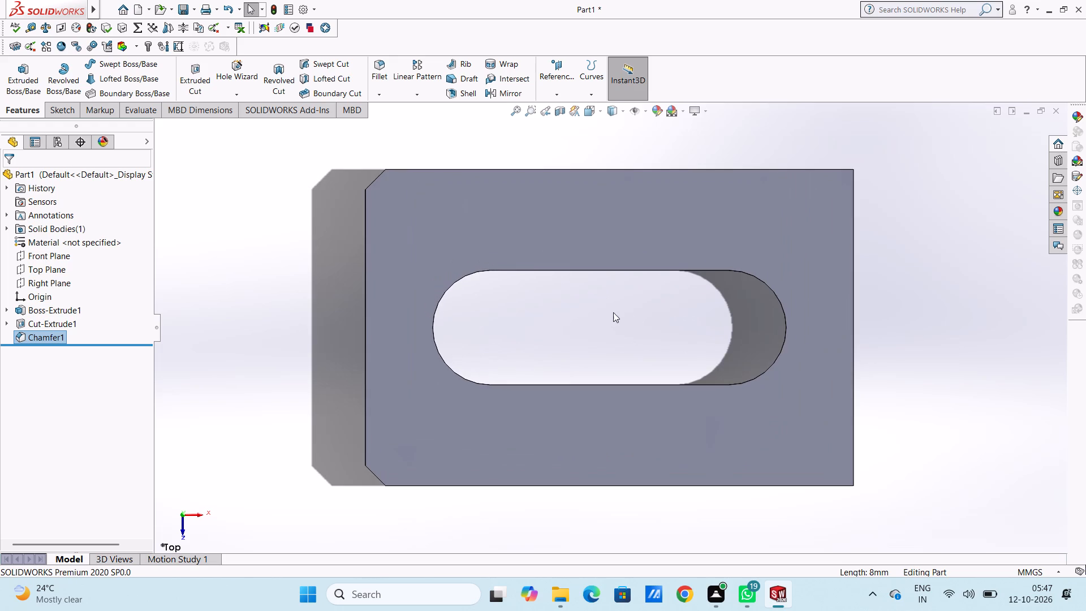
# Start a new sketch on the plate's top face.
pyautogui.scroll(2, 663, 259)
pyautogui.scroll(-1, 721, 365)
pyautogui.scroll(2, 719, 352)
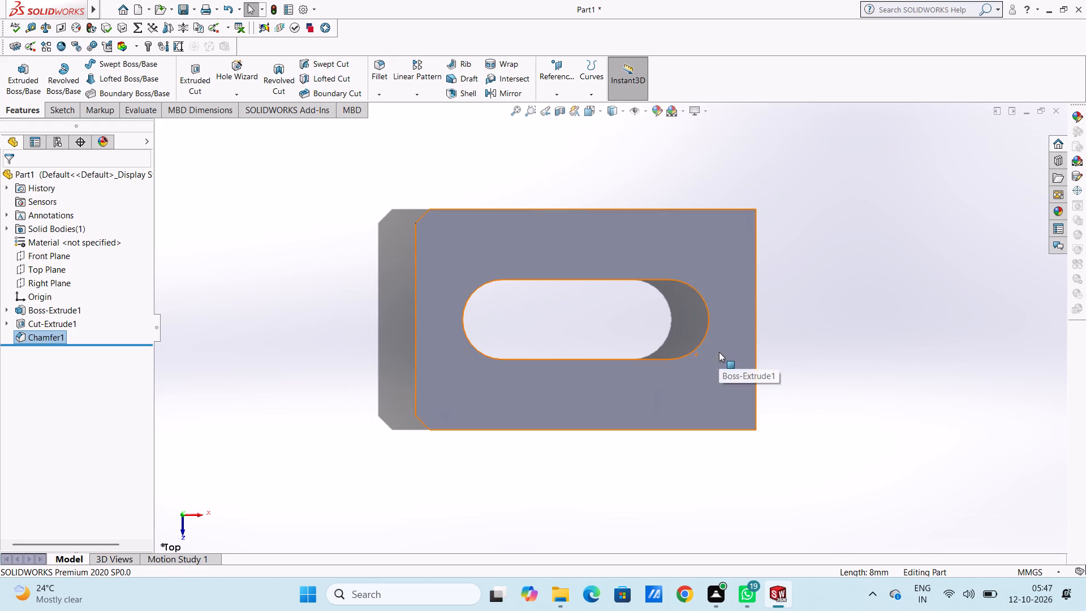
pyautogui.scroll(1, 680, 401)
pyautogui.scroll(-1, 648, 359)
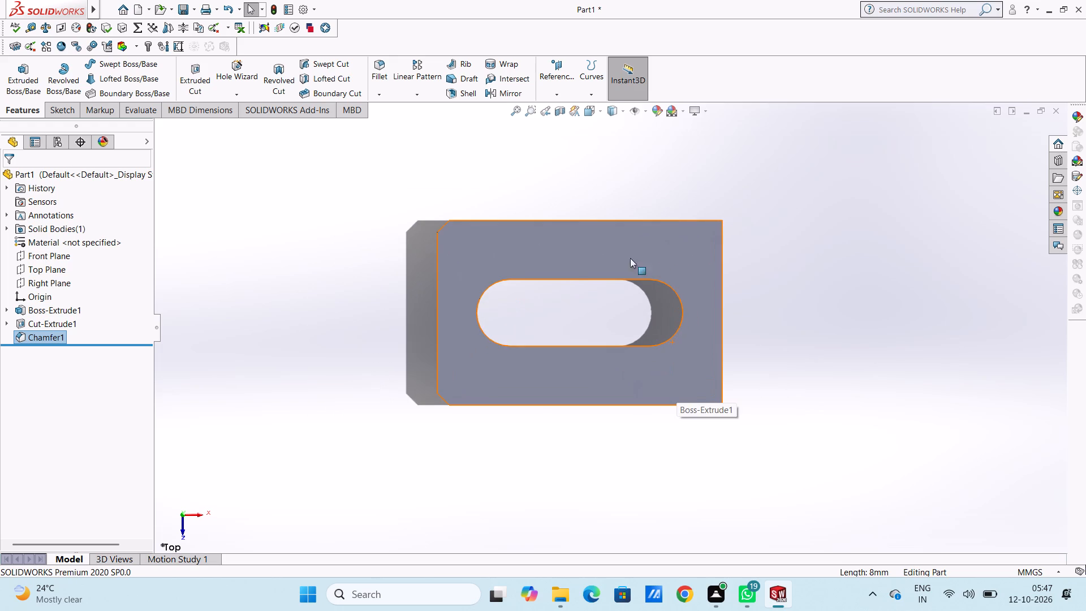
pyautogui.click(626, 248)
pyautogui.click(674, 219)
pyautogui.click(544, 167)
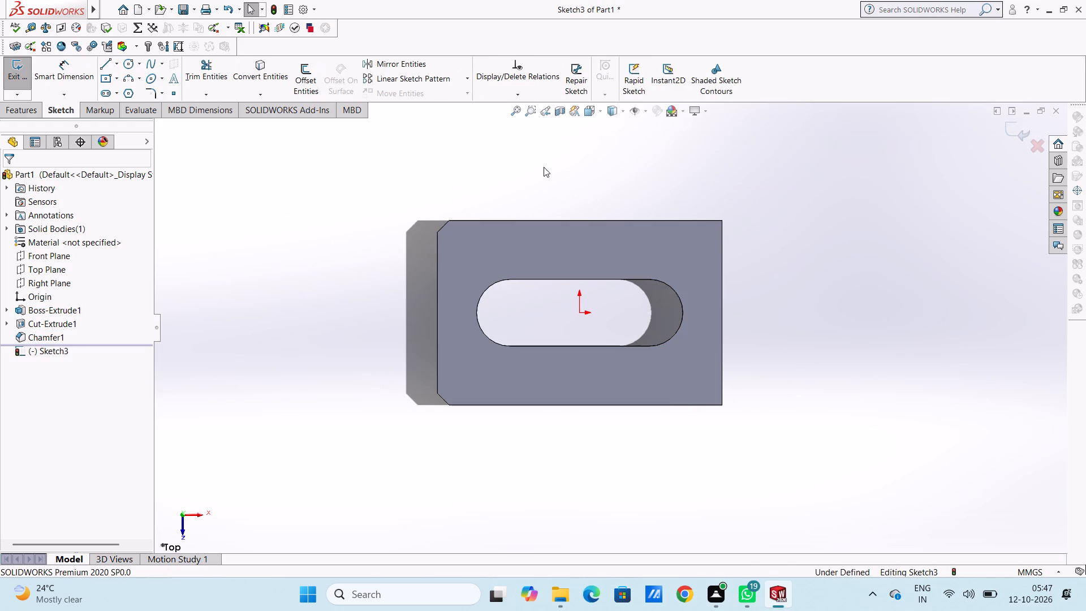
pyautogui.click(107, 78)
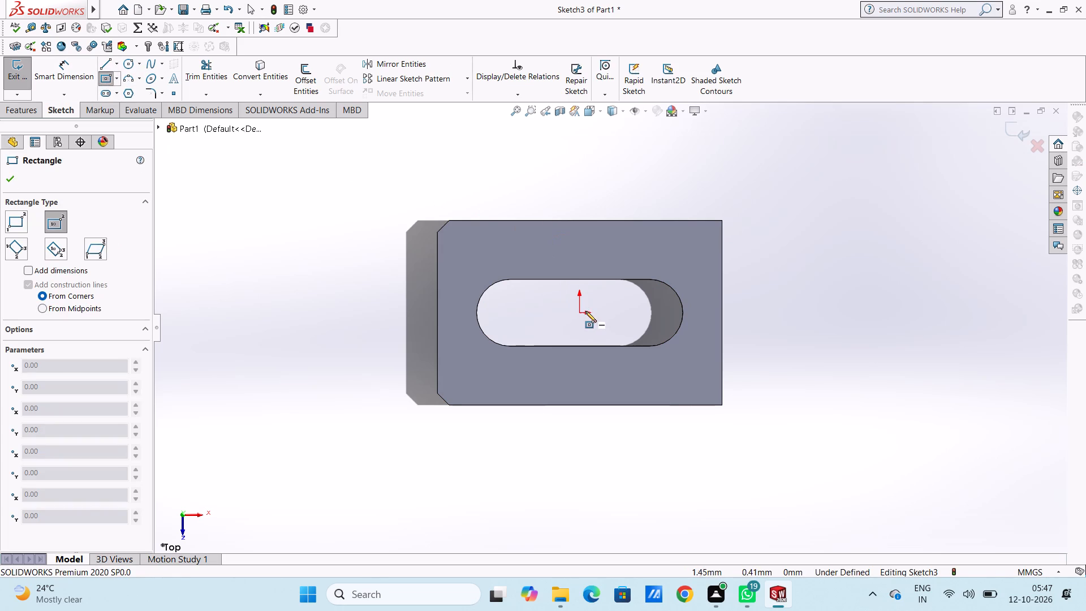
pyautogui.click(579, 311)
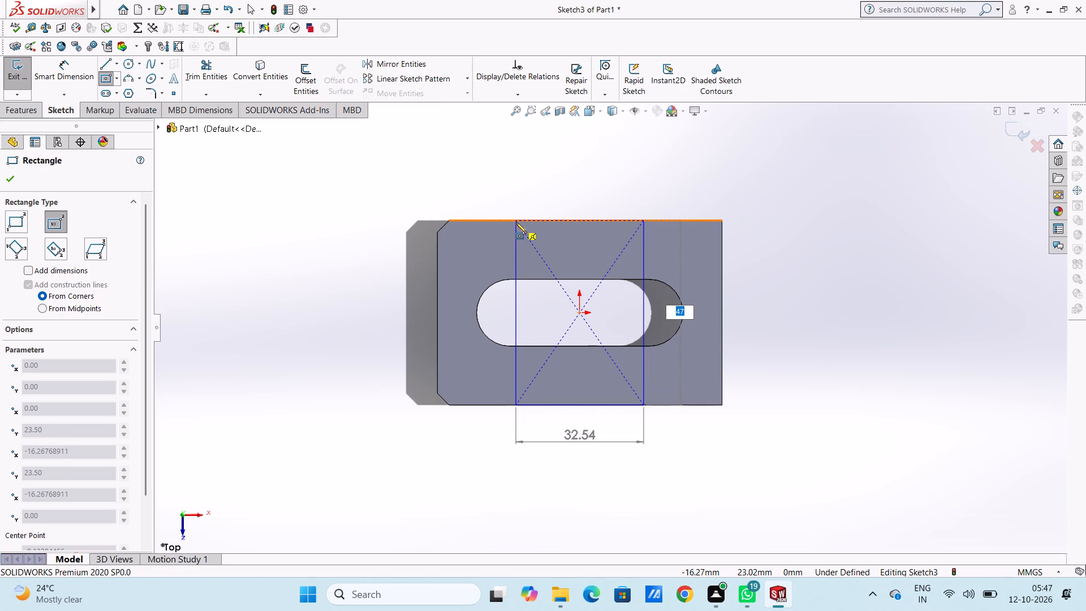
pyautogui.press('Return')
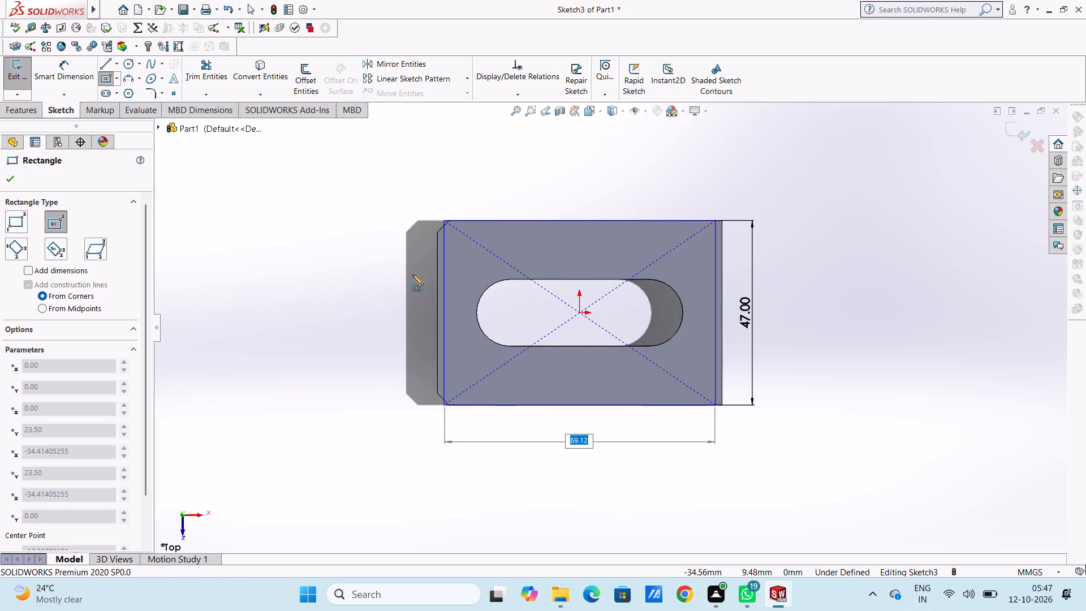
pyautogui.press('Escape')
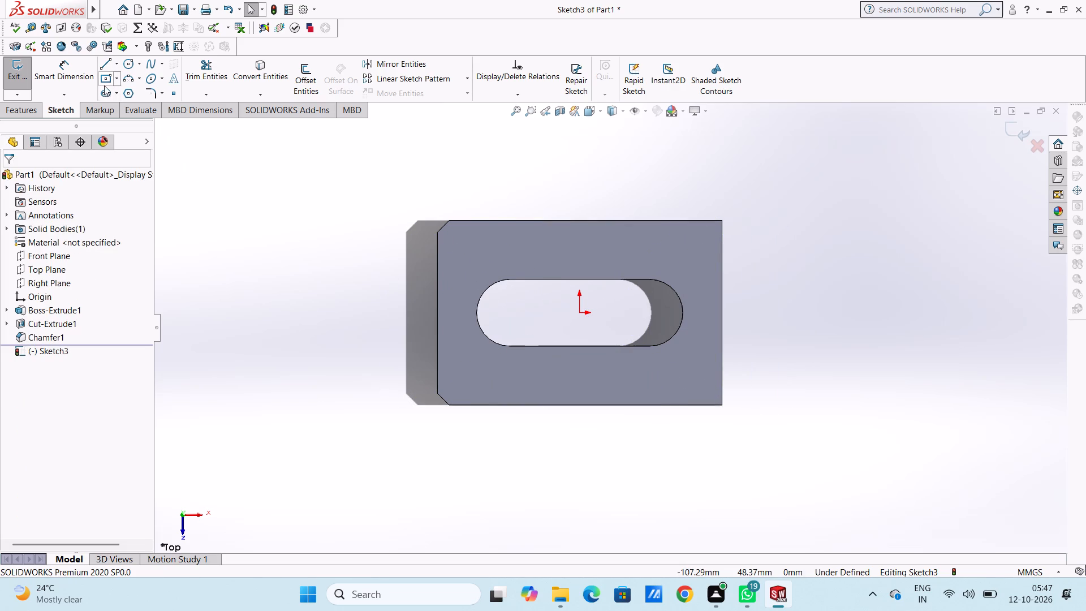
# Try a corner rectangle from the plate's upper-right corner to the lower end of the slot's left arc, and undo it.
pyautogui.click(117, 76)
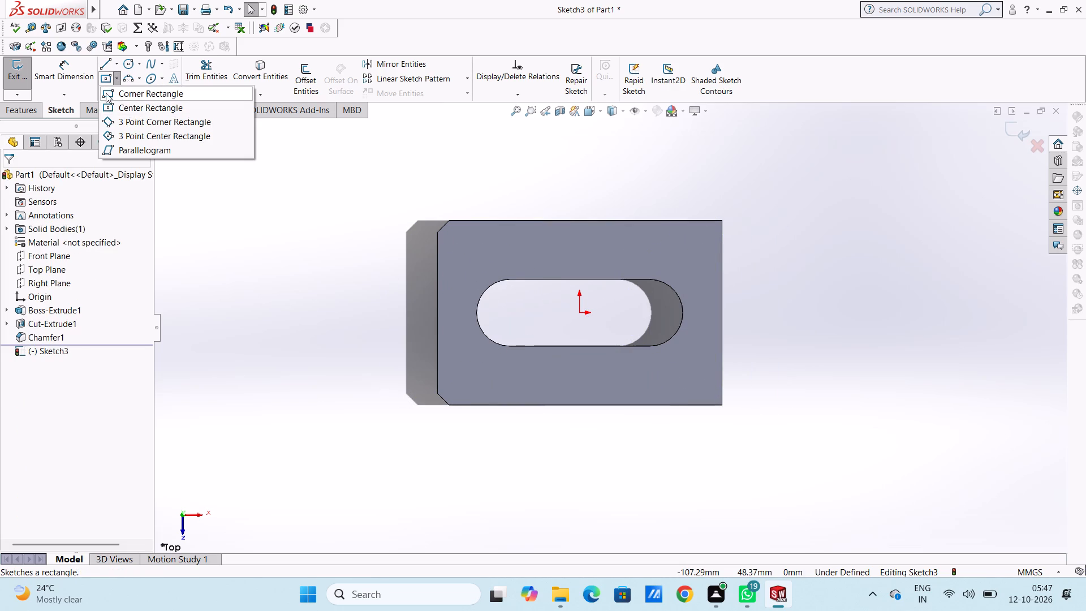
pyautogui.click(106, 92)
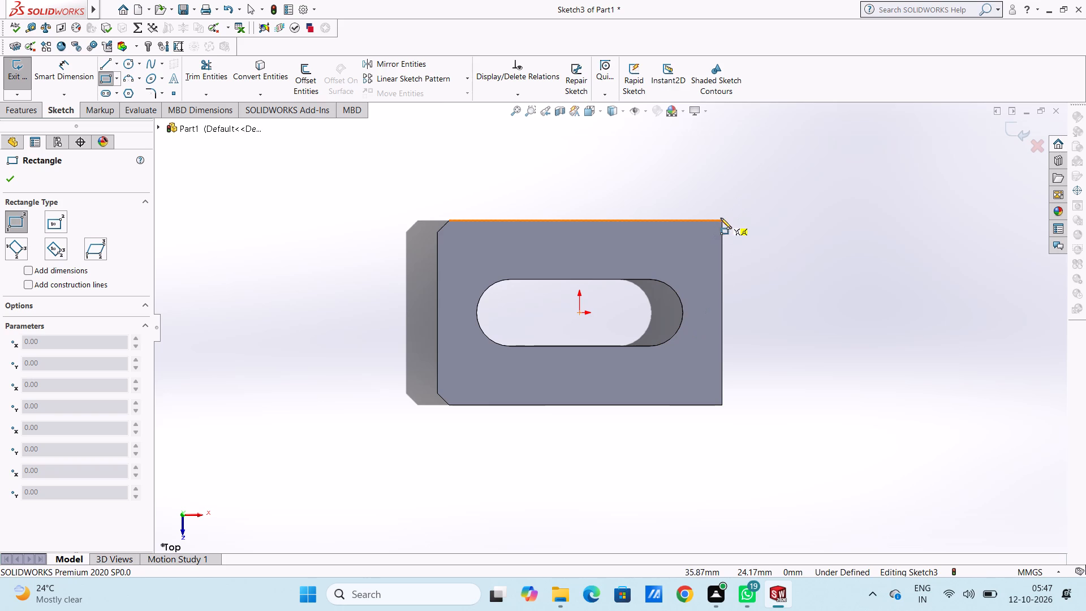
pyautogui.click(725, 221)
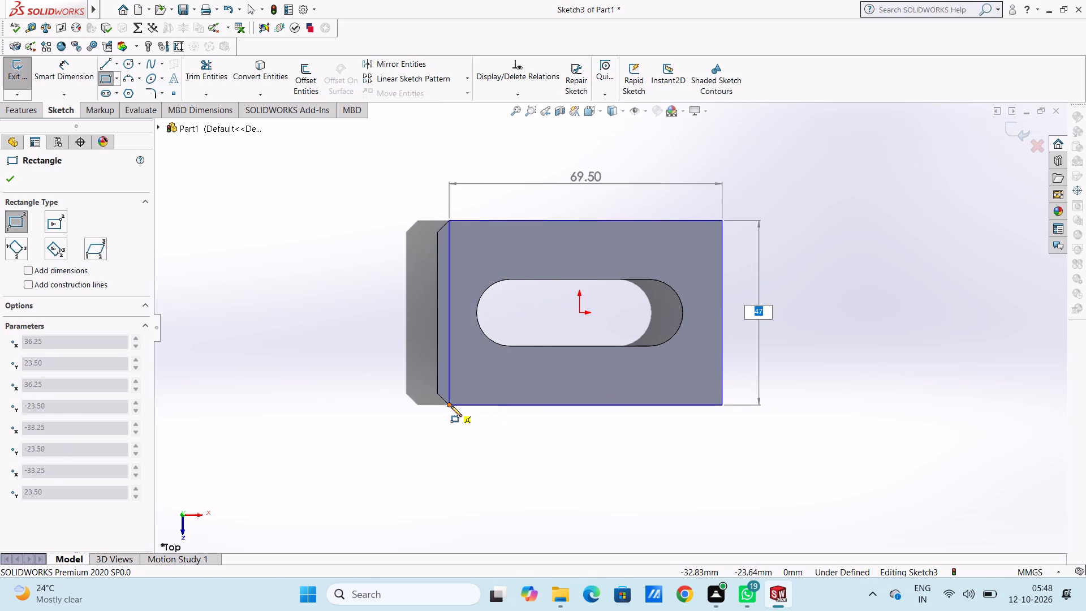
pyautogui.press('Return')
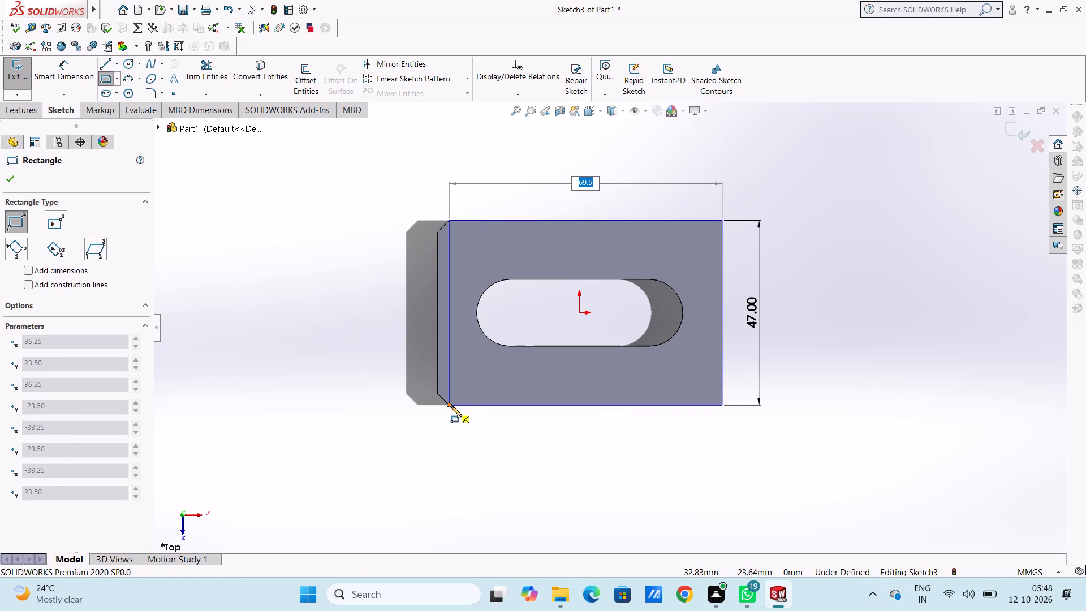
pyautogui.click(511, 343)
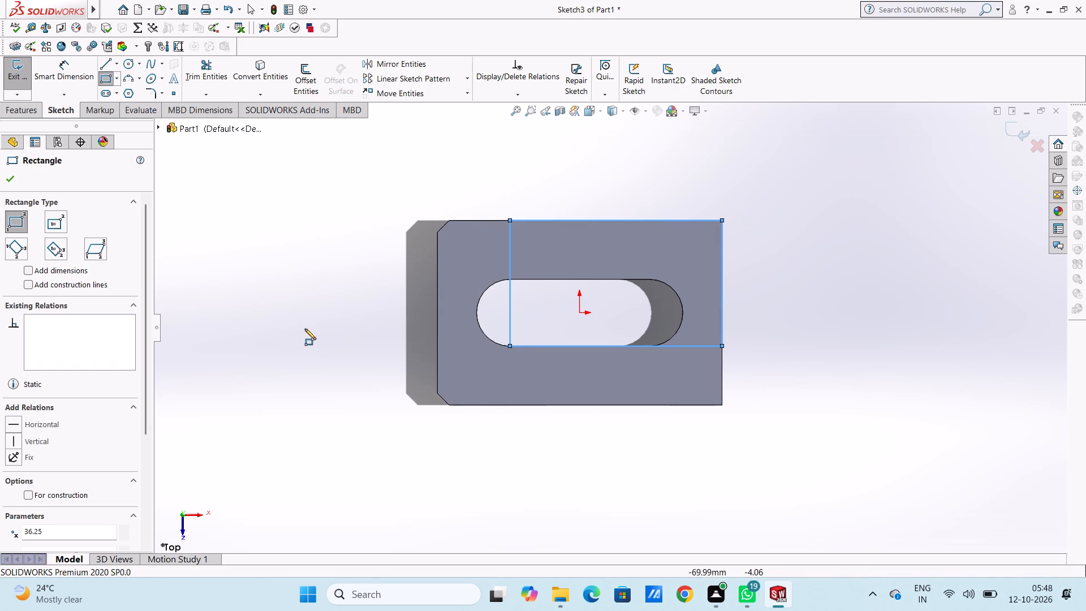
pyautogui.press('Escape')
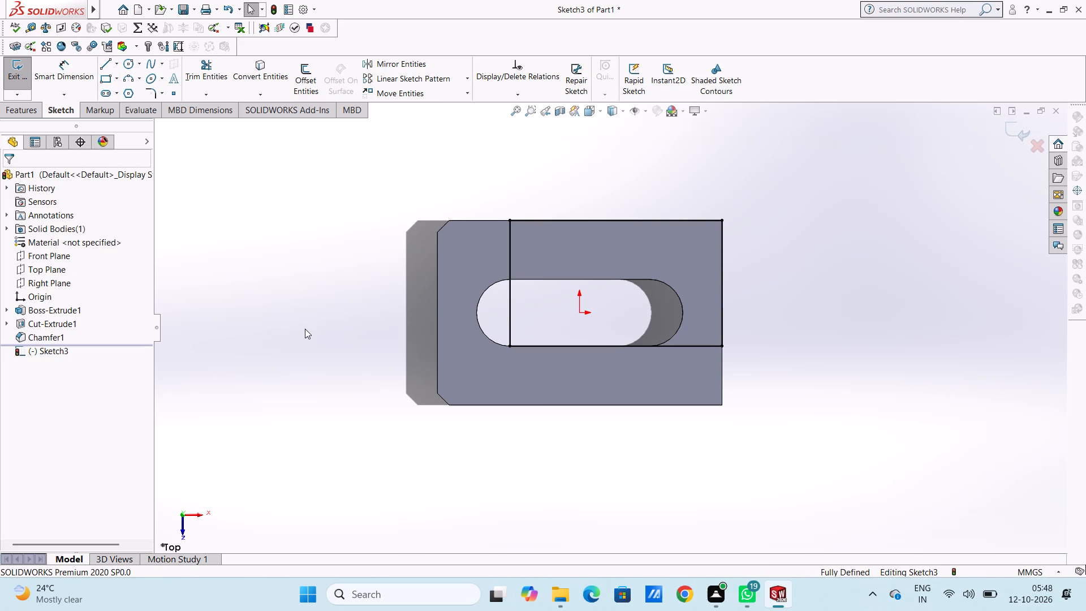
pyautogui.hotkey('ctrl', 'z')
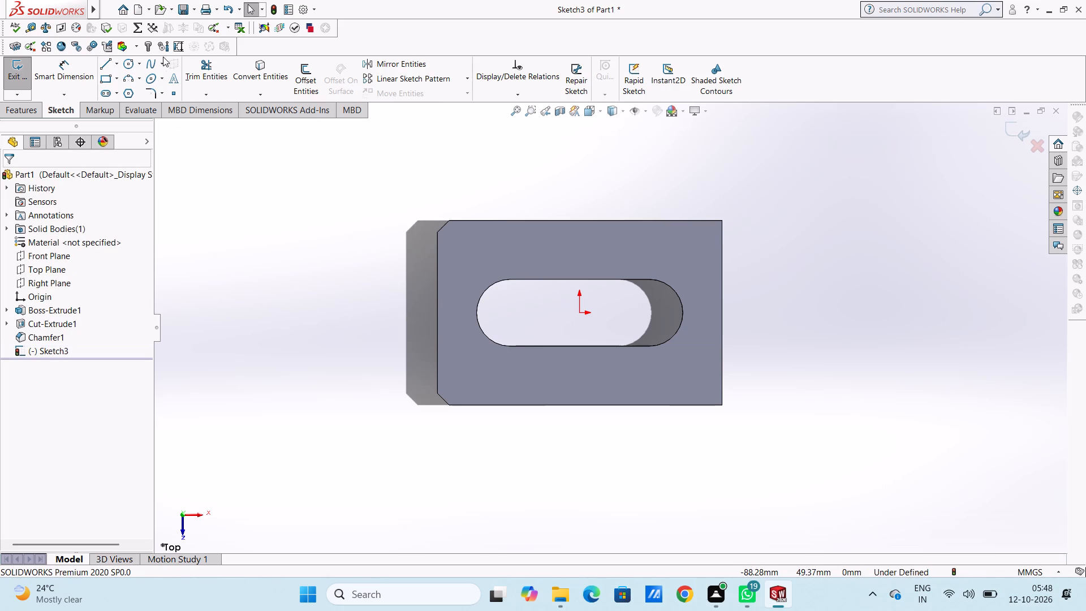
# Sketch a 54 × 47 mm corner rectangle from the plate's upper-right corner to its lower edge, in line with the slot's left arc centre.
pyautogui.click(112, 78)
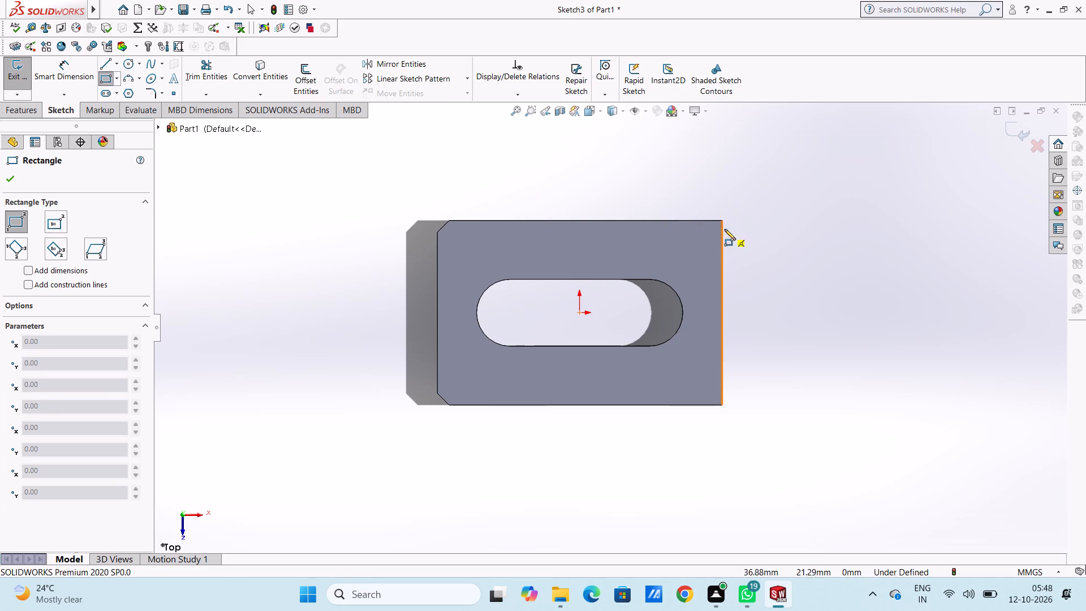
pyautogui.click(722, 221)
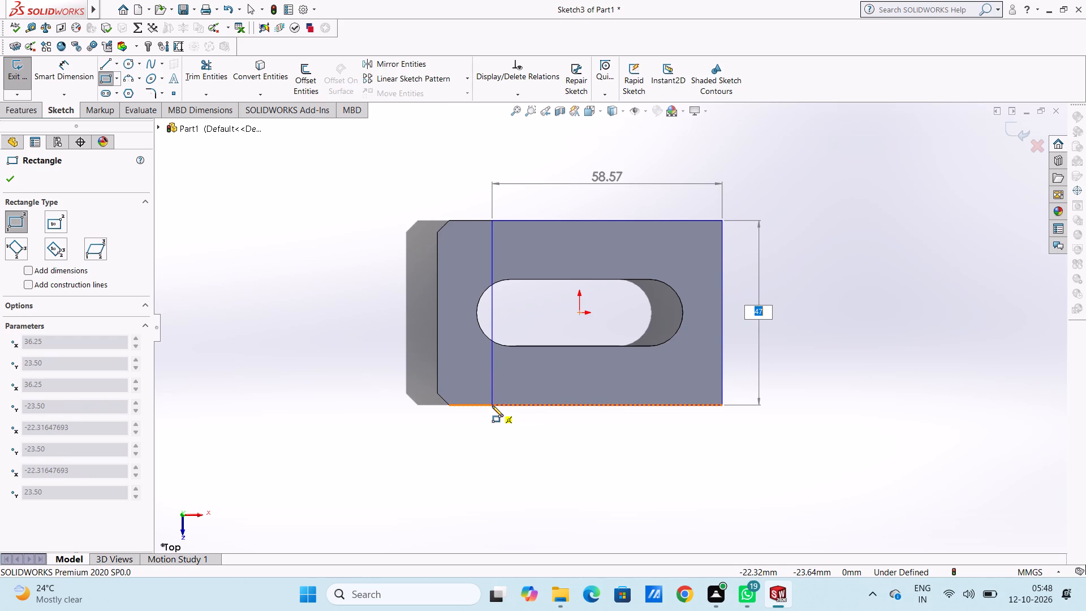
pyautogui.press('Return')
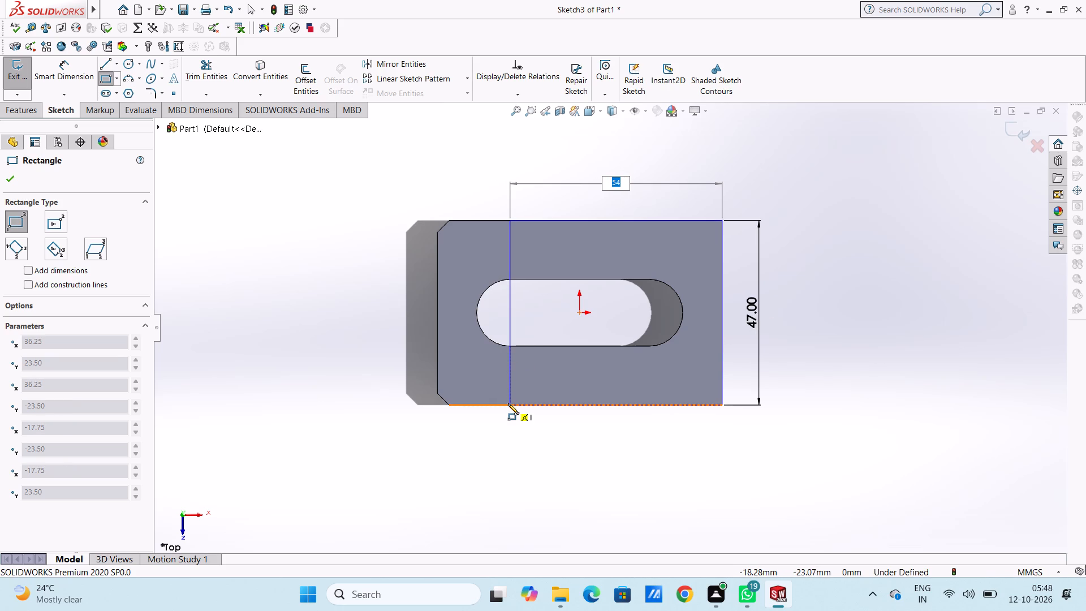
pyautogui.press('Return')
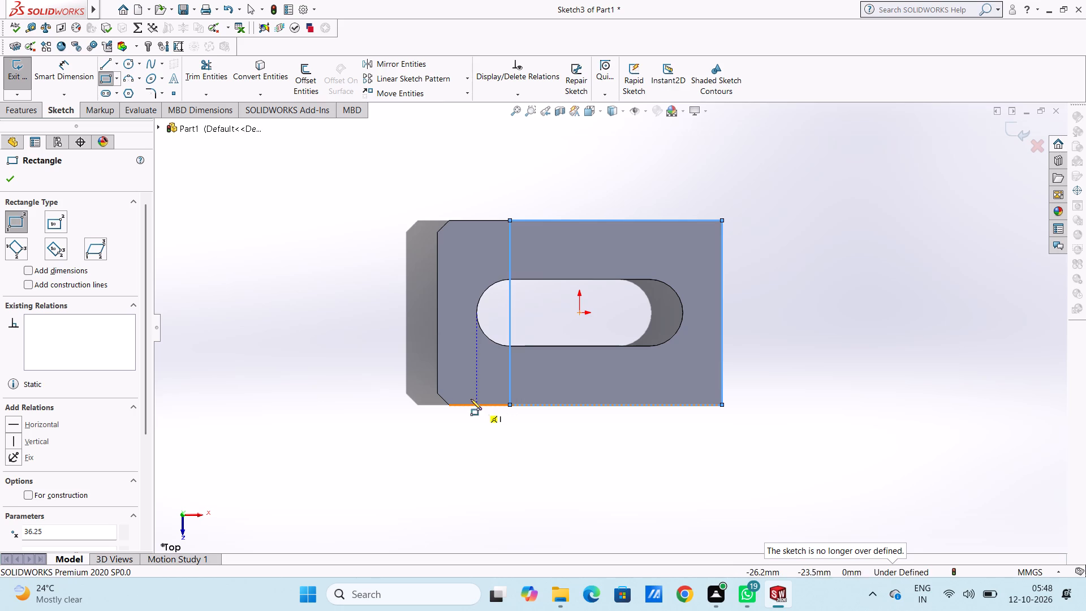
pyautogui.click(16, 186)
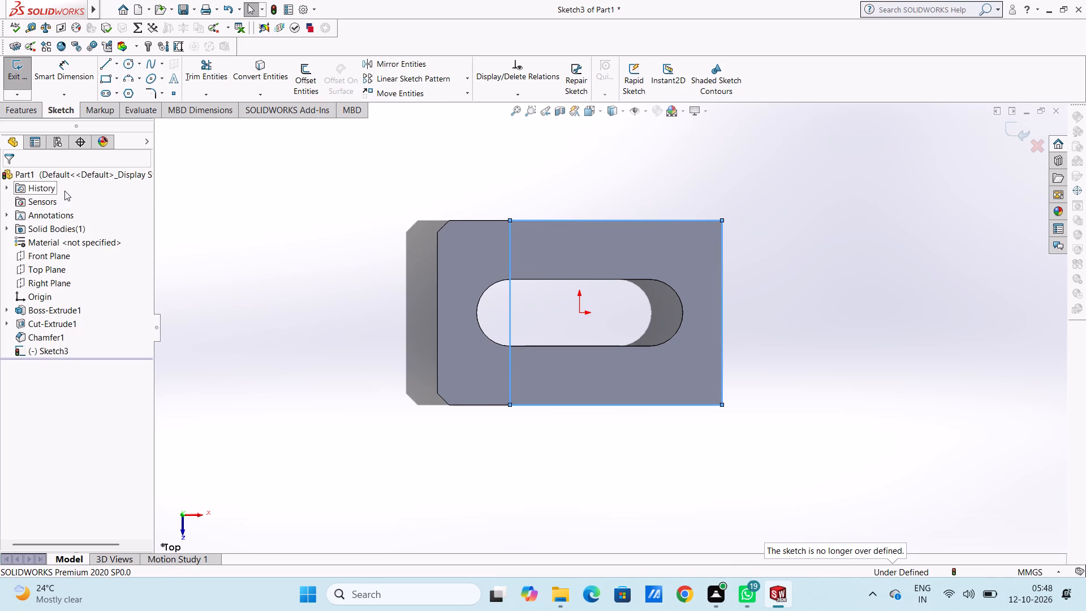
pyautogui.click(367, 249)
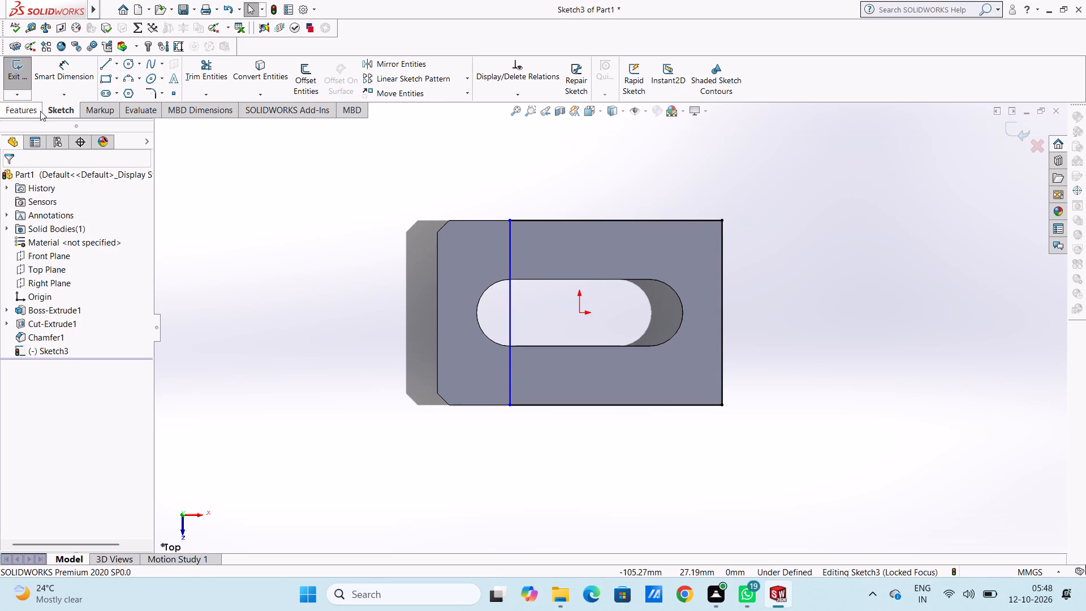
# Dimension the distance from the rectangle's lower-left corner to the plate's right edge as 54 mm.
pyautogui.click(70, 70)
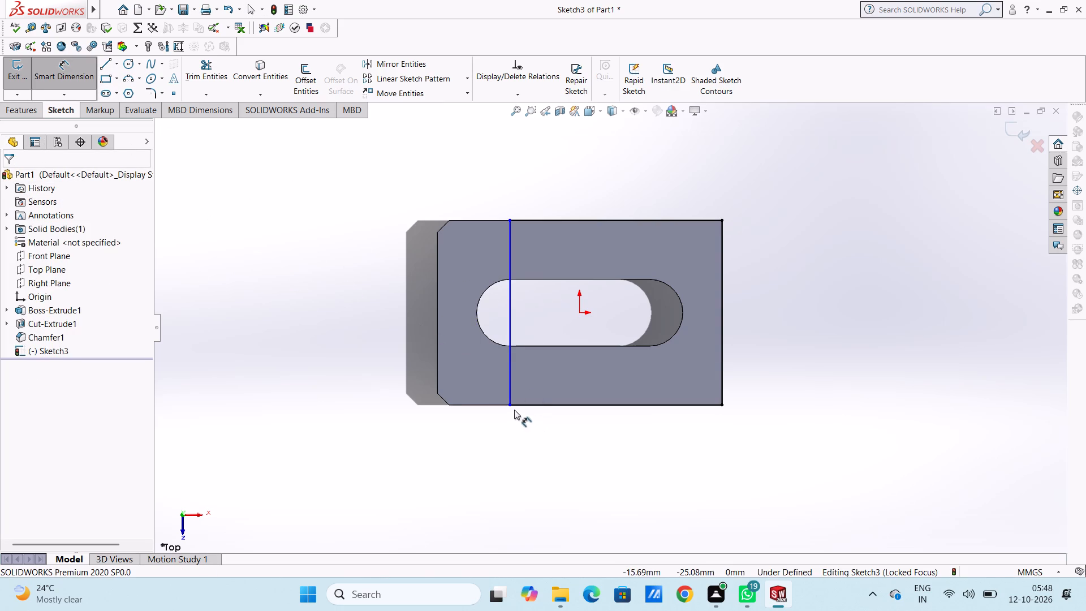
pyautogui.click(510, 406)
pyautogui.click(722, 383)
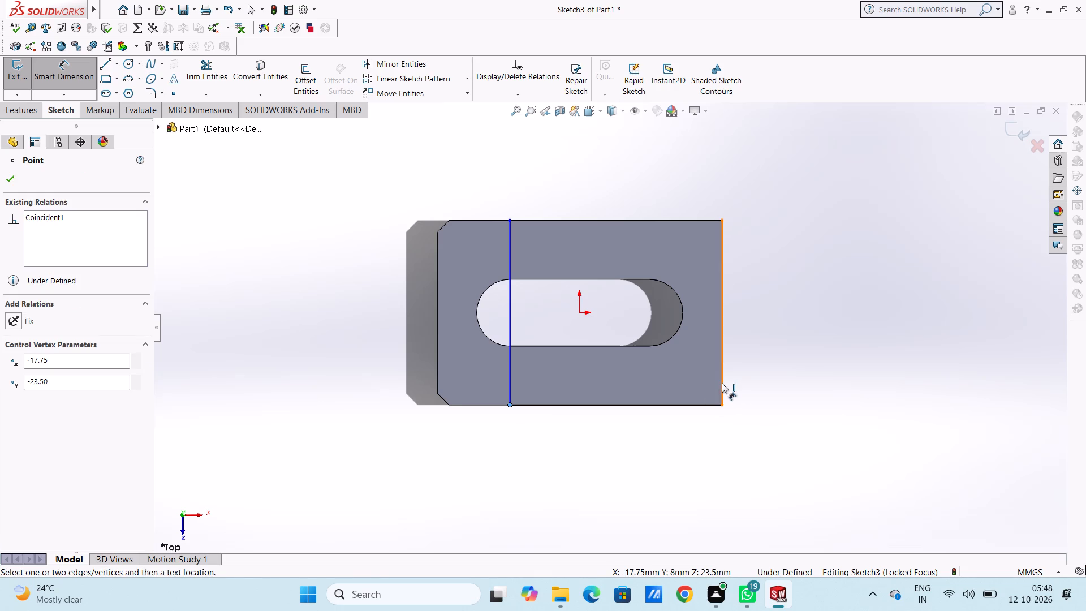
pyautogui.click(579, 497)
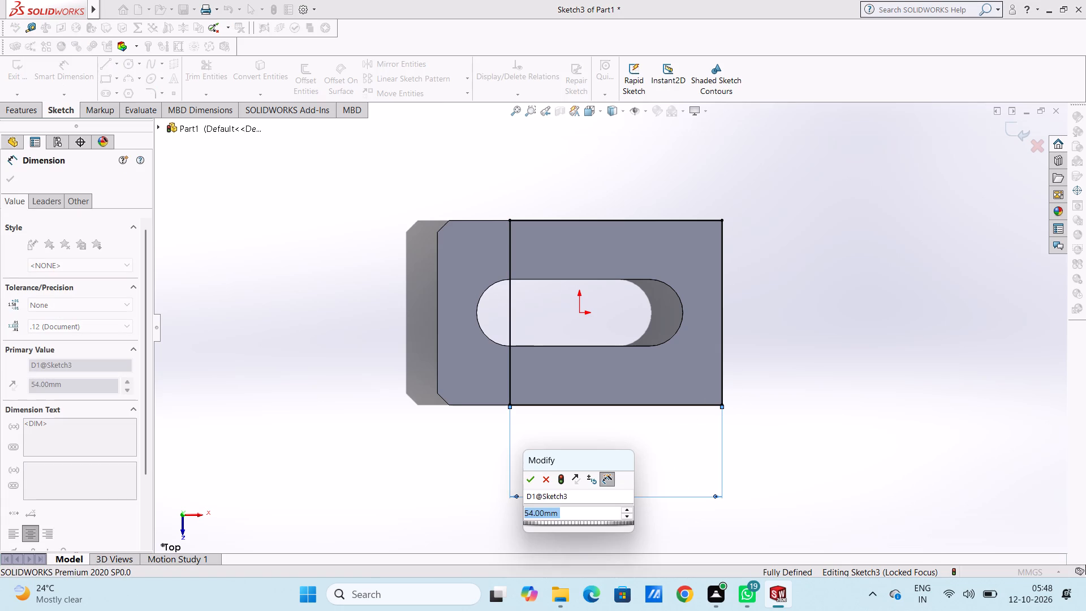
pyautogui.click(533, 482)
pyautogui.click(460, 481)
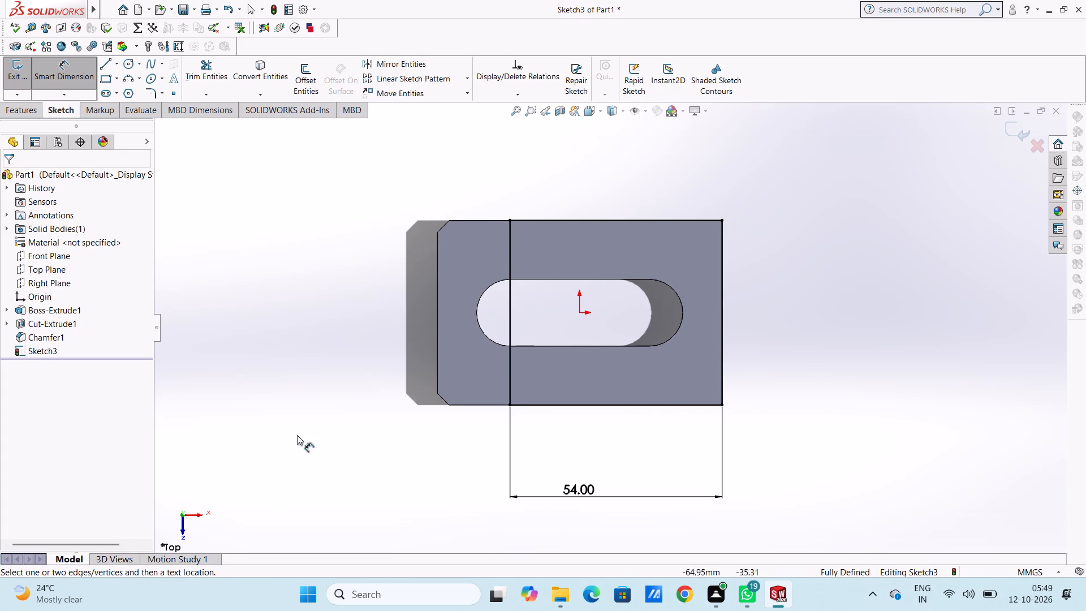
pyautogui.click(75, 74)
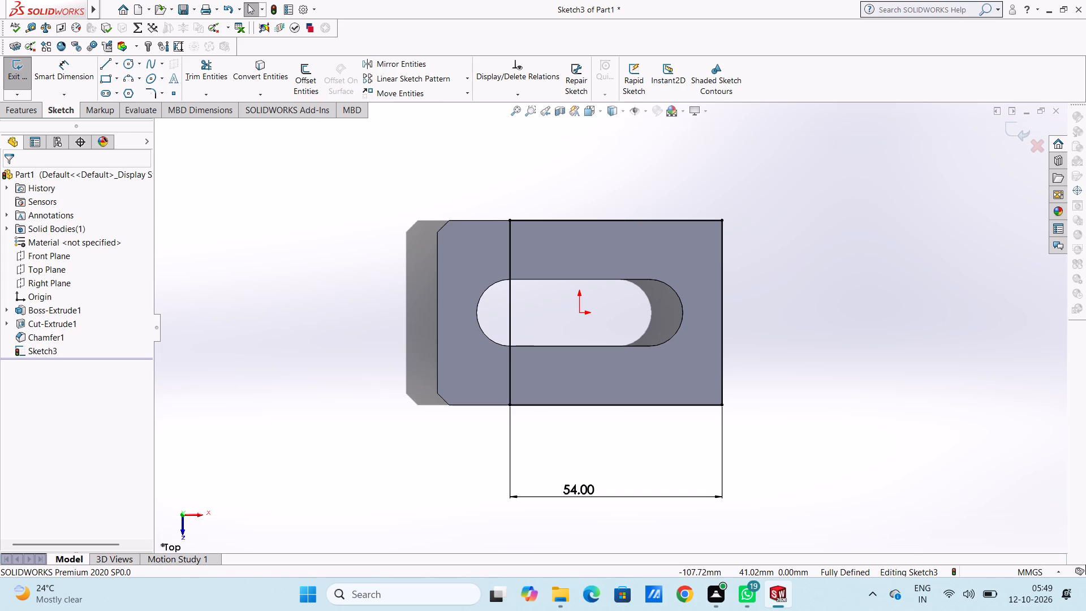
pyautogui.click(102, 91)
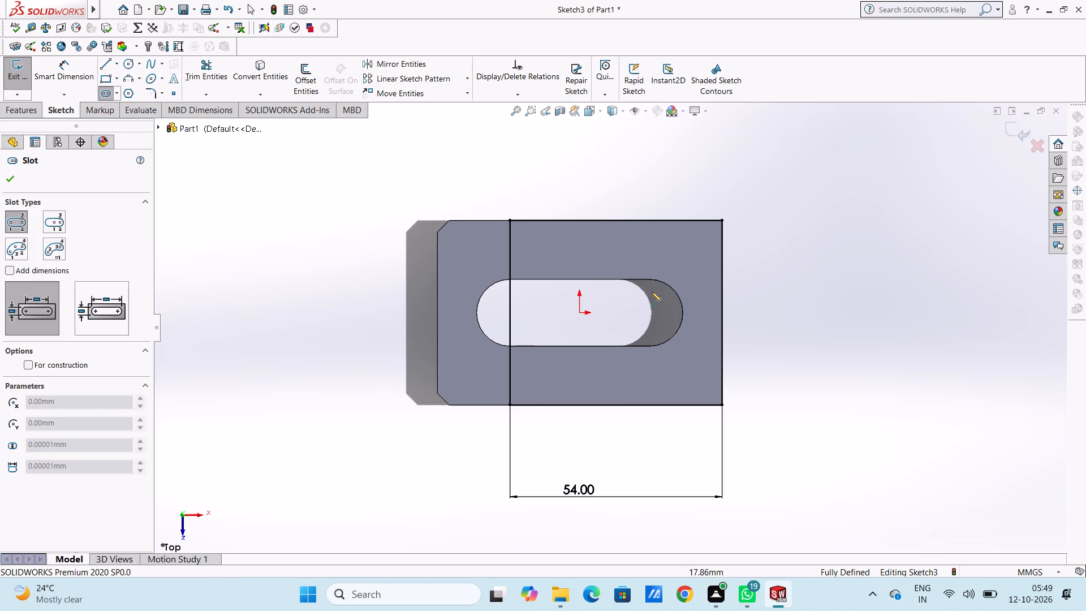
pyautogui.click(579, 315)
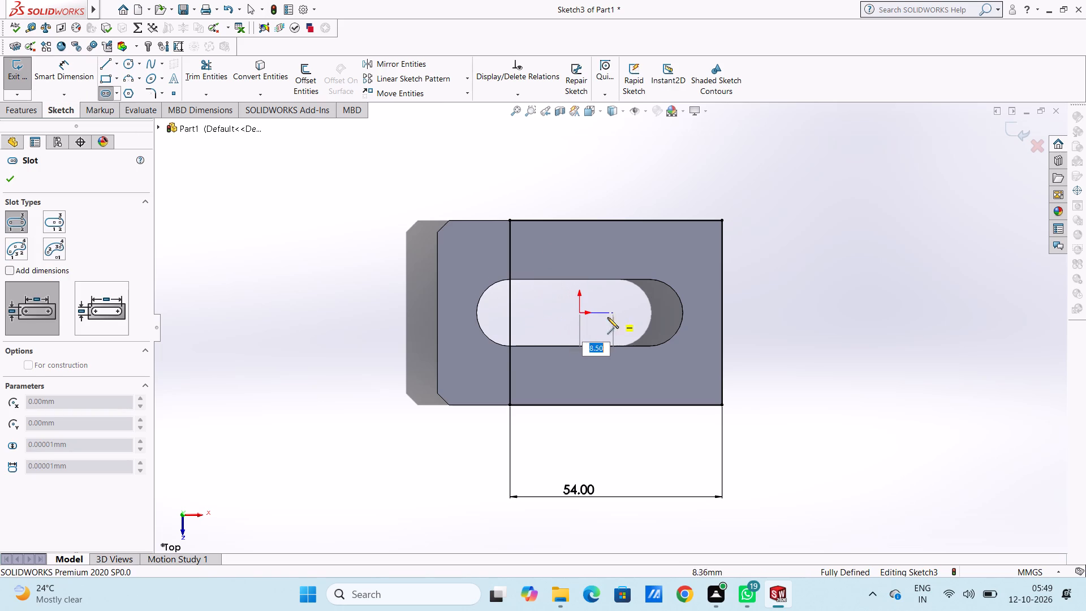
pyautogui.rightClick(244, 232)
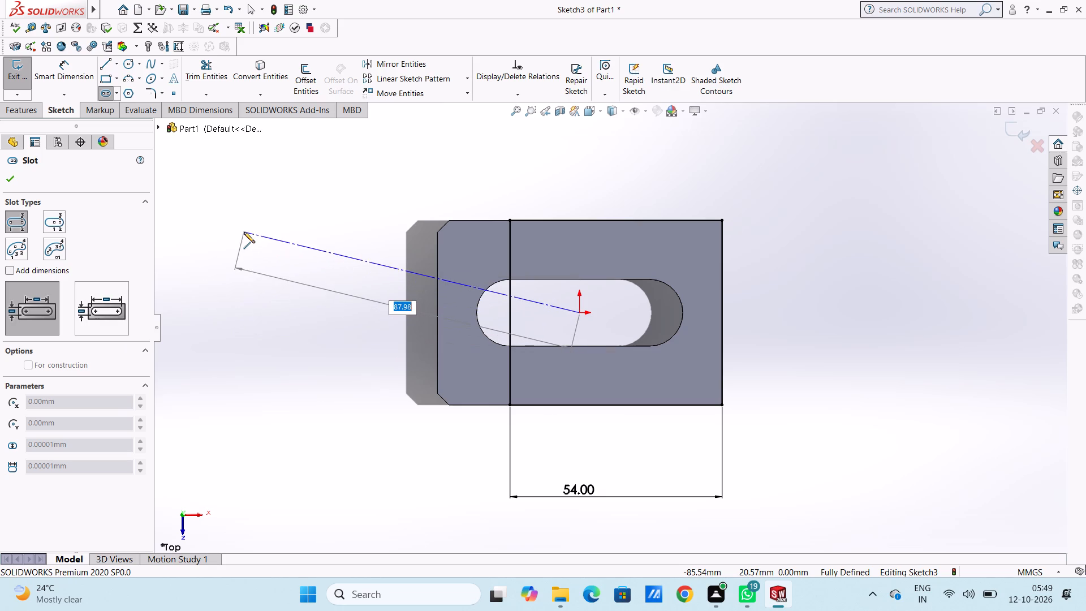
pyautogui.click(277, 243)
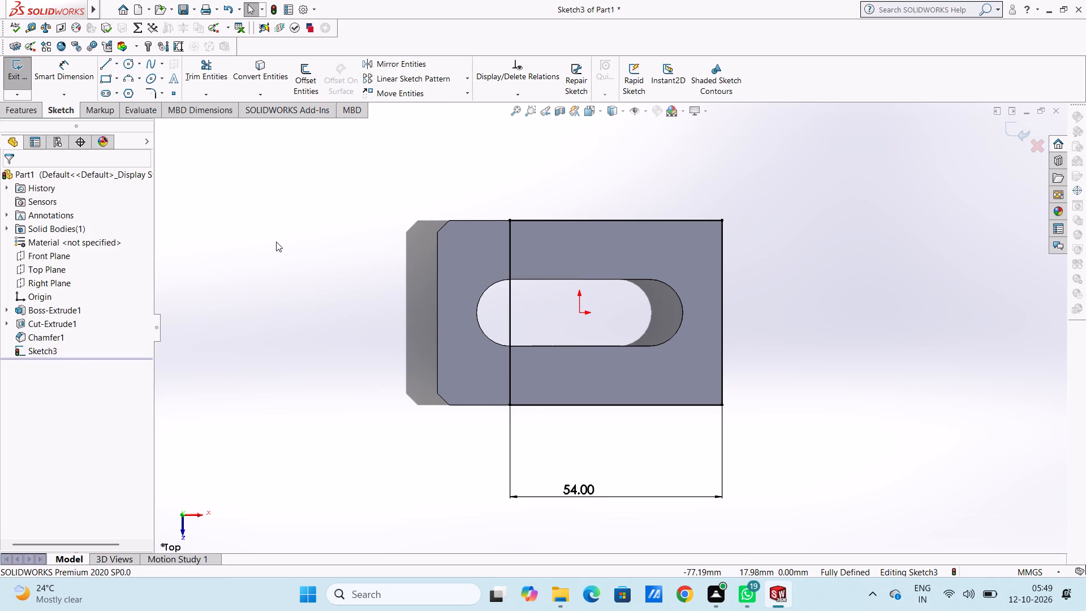
# Sketch a straight slot over the existing cutout, using its two arc centres 35.5 mm apart and a width of about 17.5 mm.
pyautogui.click(106, 95)
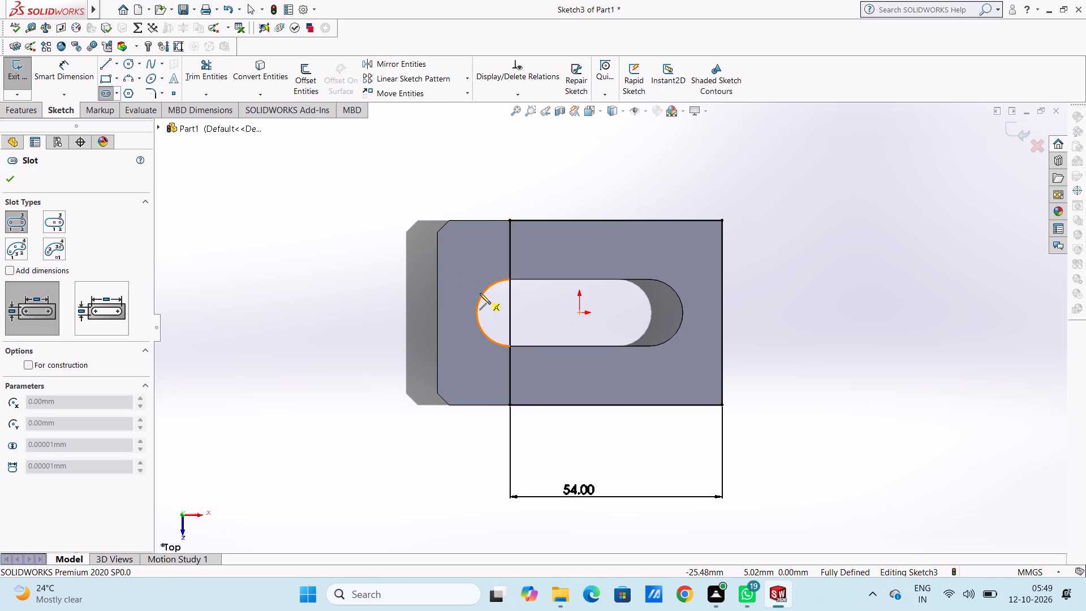
pyautogui.click(508, 311)
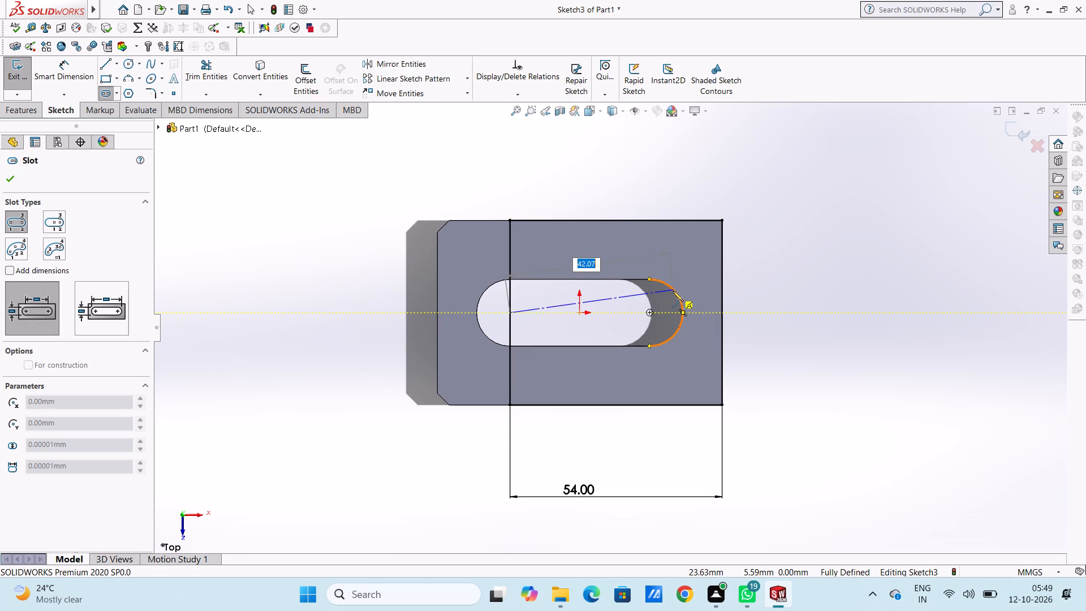
pyautogui.click(649, 311)
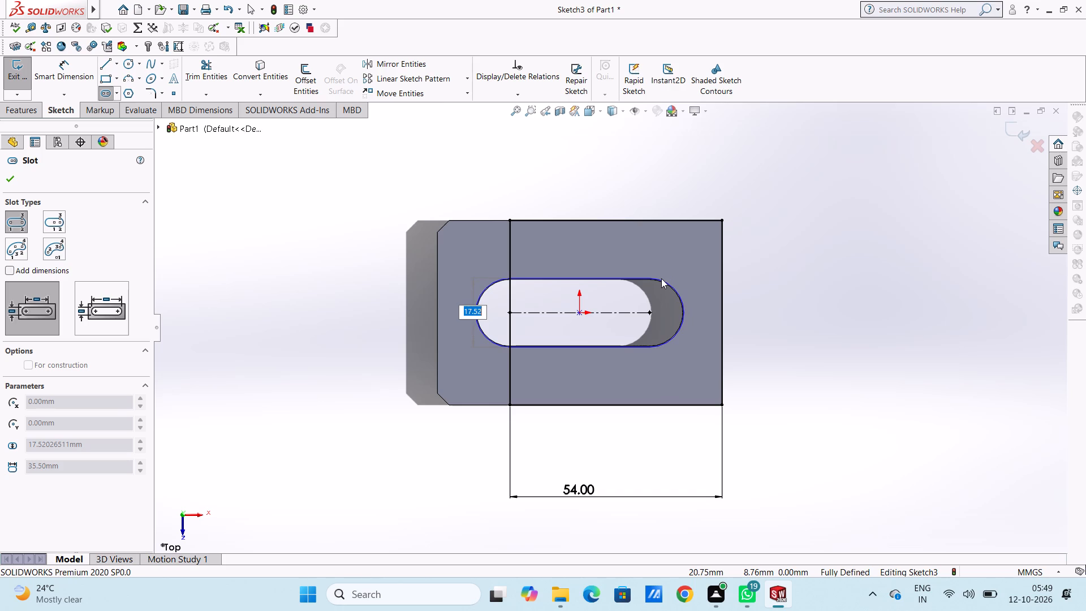
pyautogui.click(661, 278)
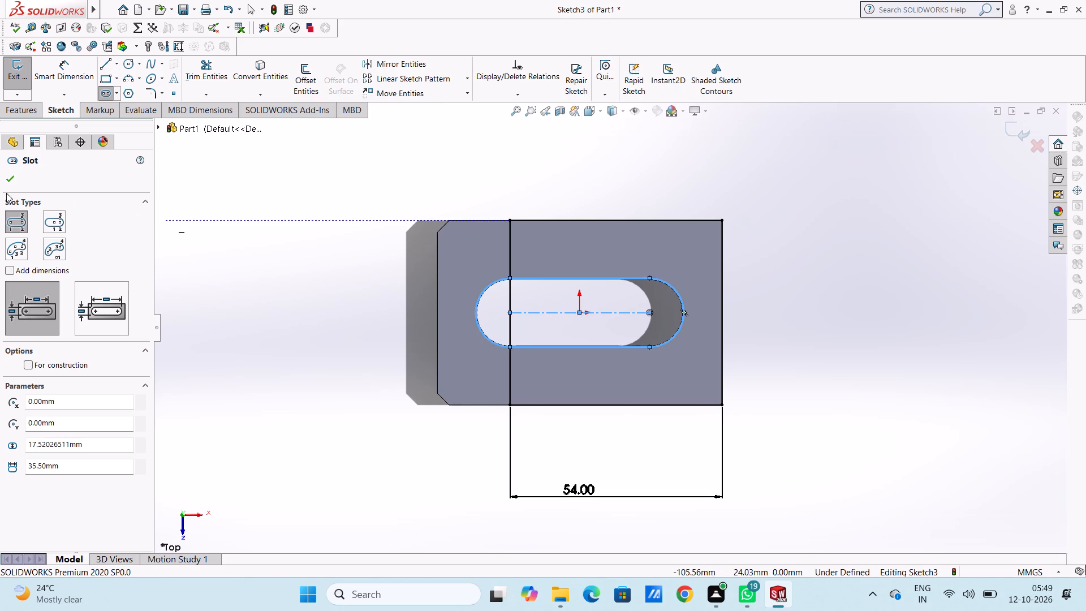
pyautogui.click(3, 174)
# Dimension the sketched slot's left arc and set its radius to 8.5 mm.
pyautogui.click(63, 68)
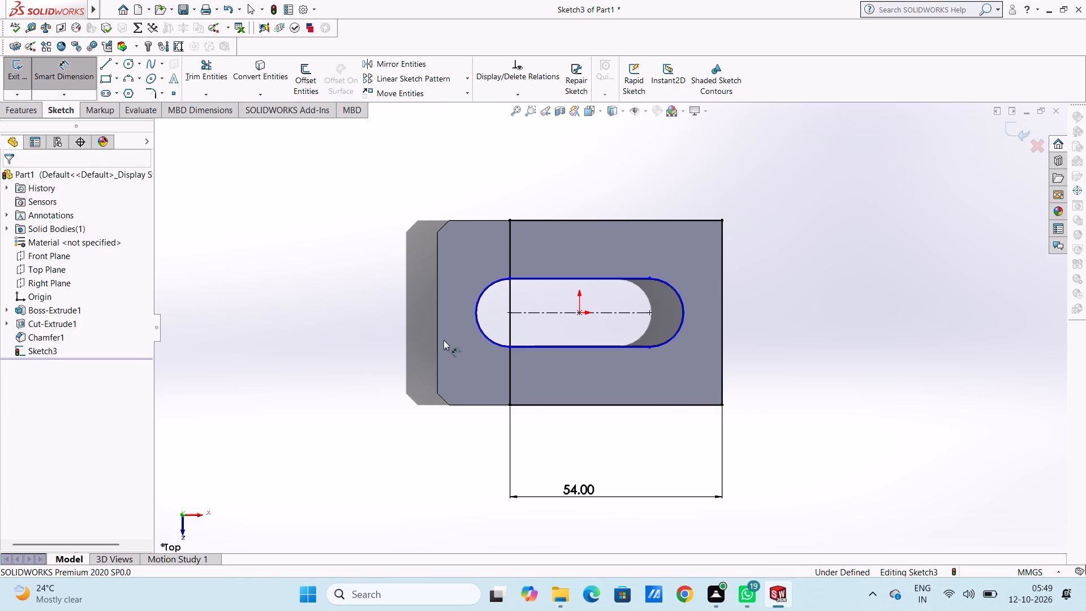
pyautogui.click(479, 322)
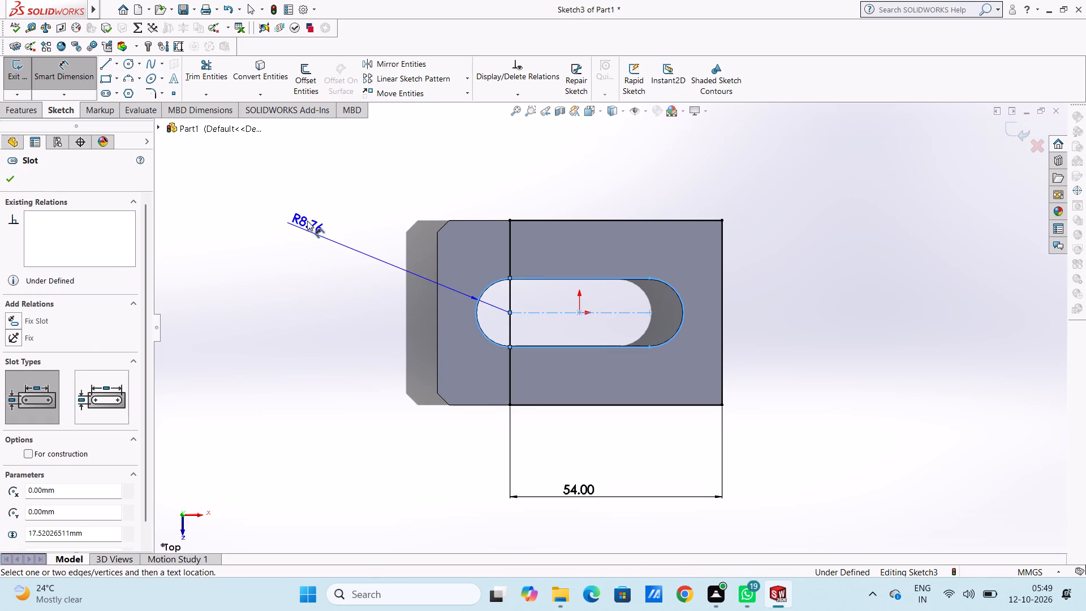
pyautogui.click(308, 219)
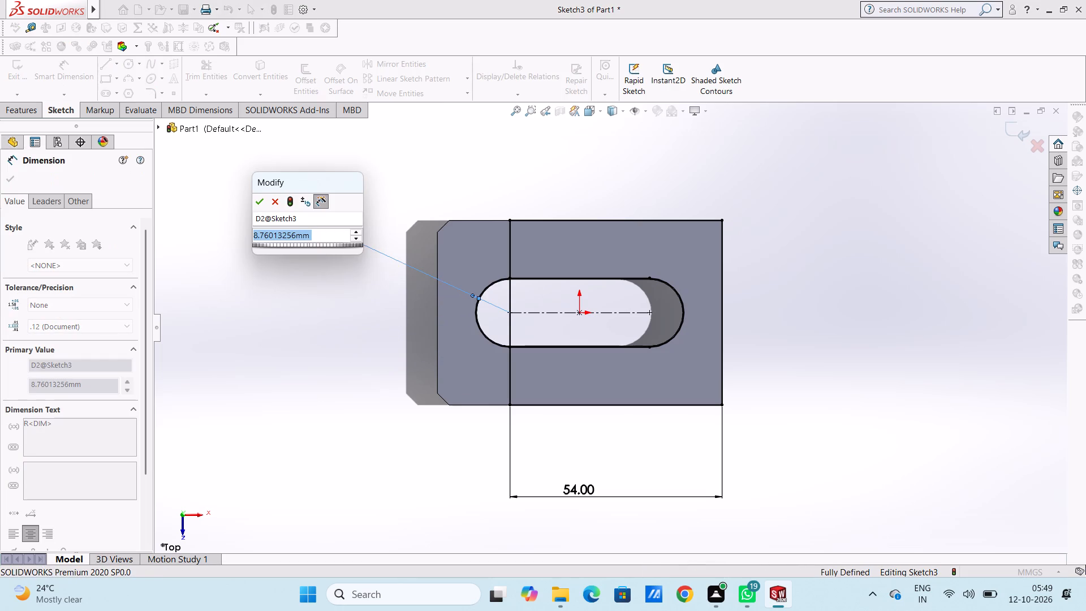
pyautogui.press('8')
pyautogui.moveTo(354, 295); pyautogui.dragTo(478, 502)
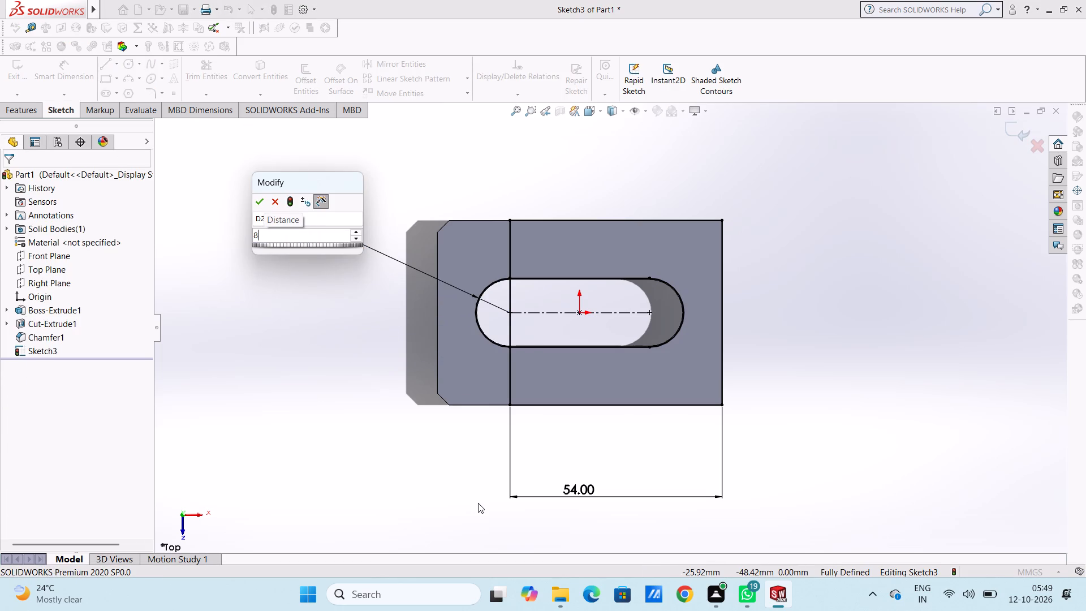
pyautogui.press('.')
pyautogui.press('5')
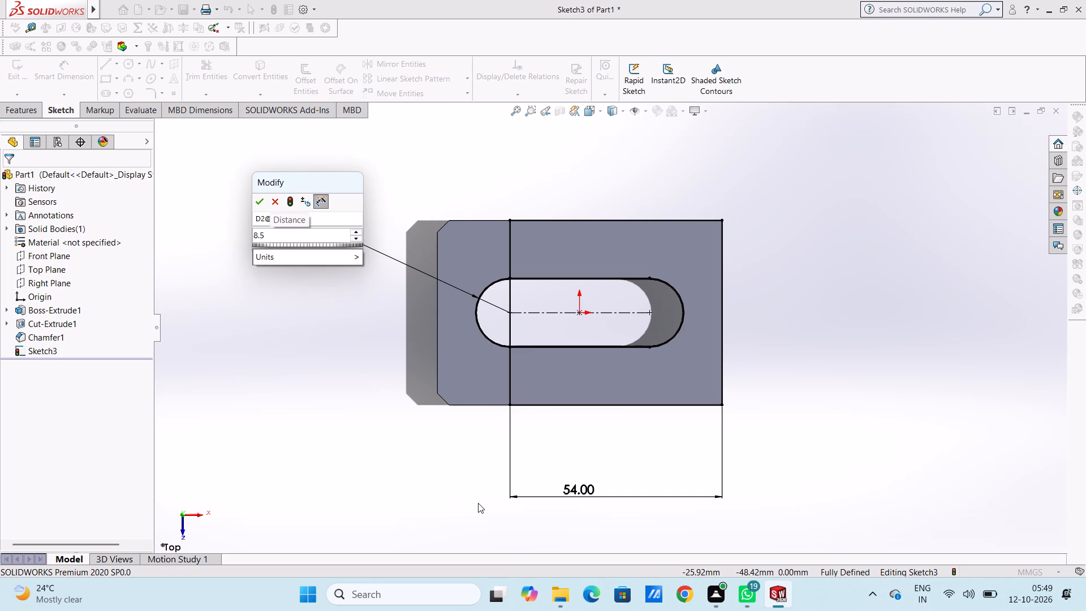
pyautogui.press('Return')
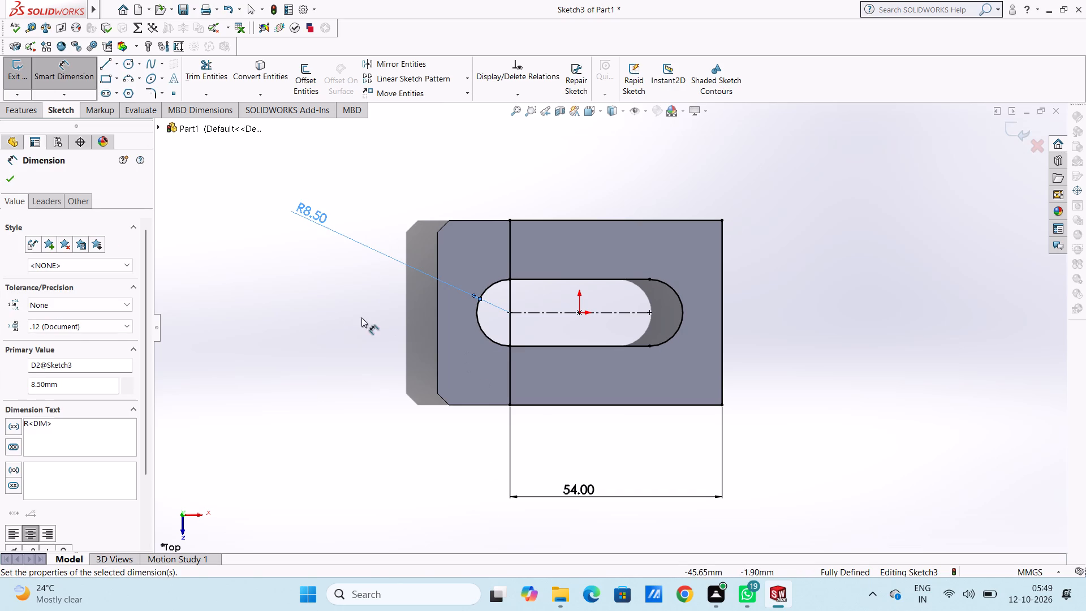
pyautogui.click(311, 318)
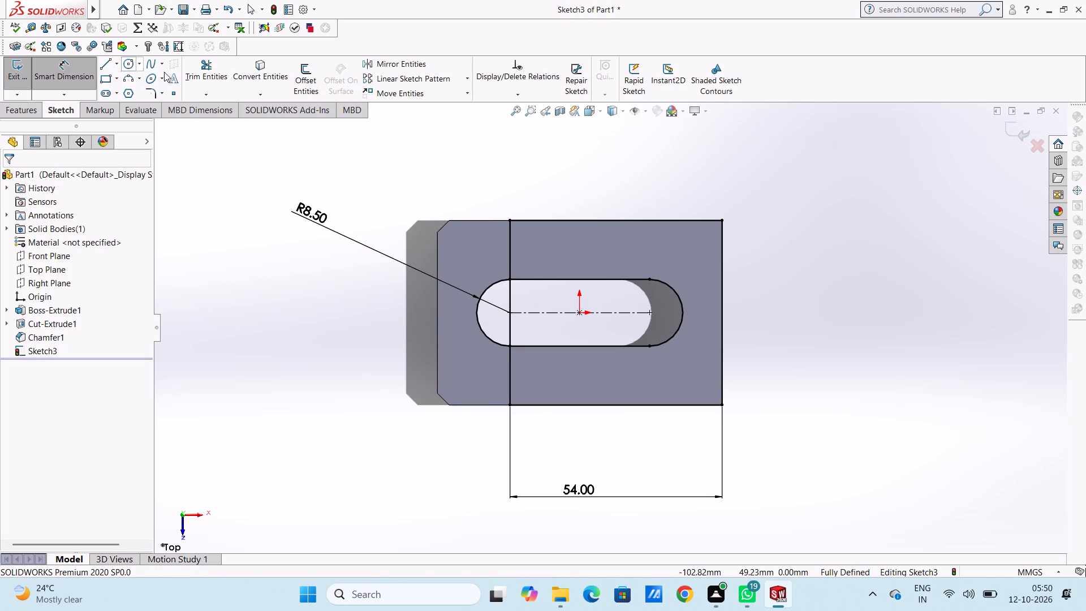
# Trim away the slot's left arc, its centreline and the part of the rectangle's left side inside the slot.
pyautogui.click(208, 64)
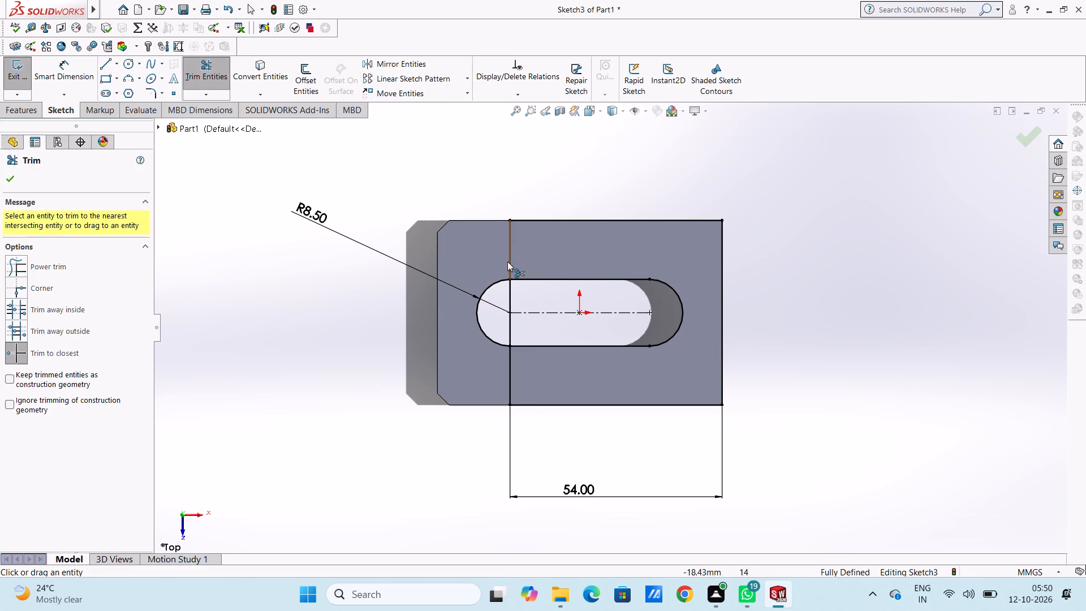
pyautogui.click(484, 288)
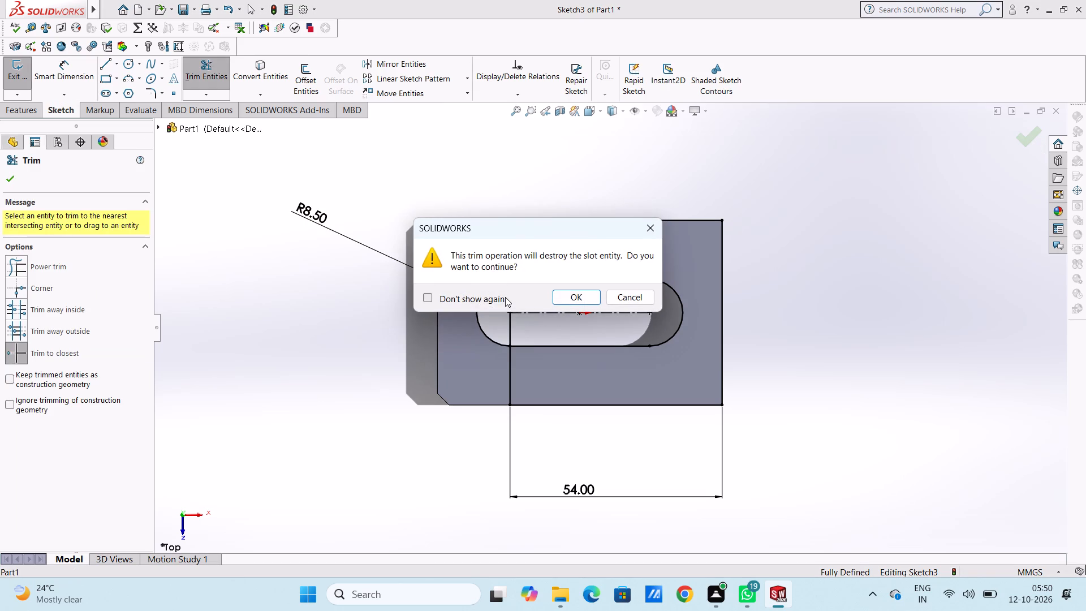
pyautogui.click(582, 300)
pyautogui.click(514, 296)
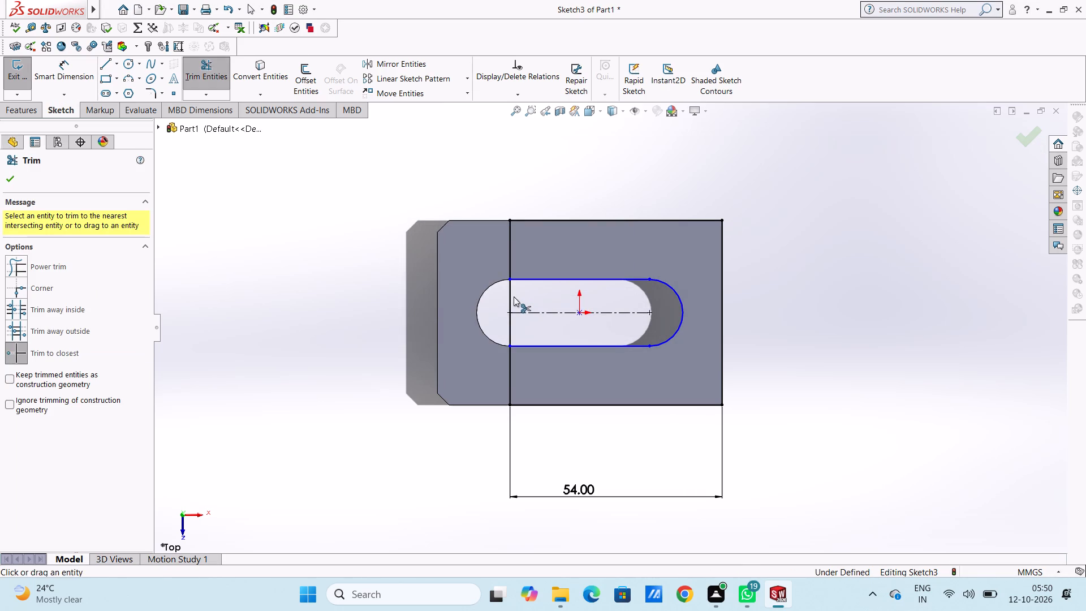
pyautogui.click(510, 295)
pyautogui.click(575, 309)
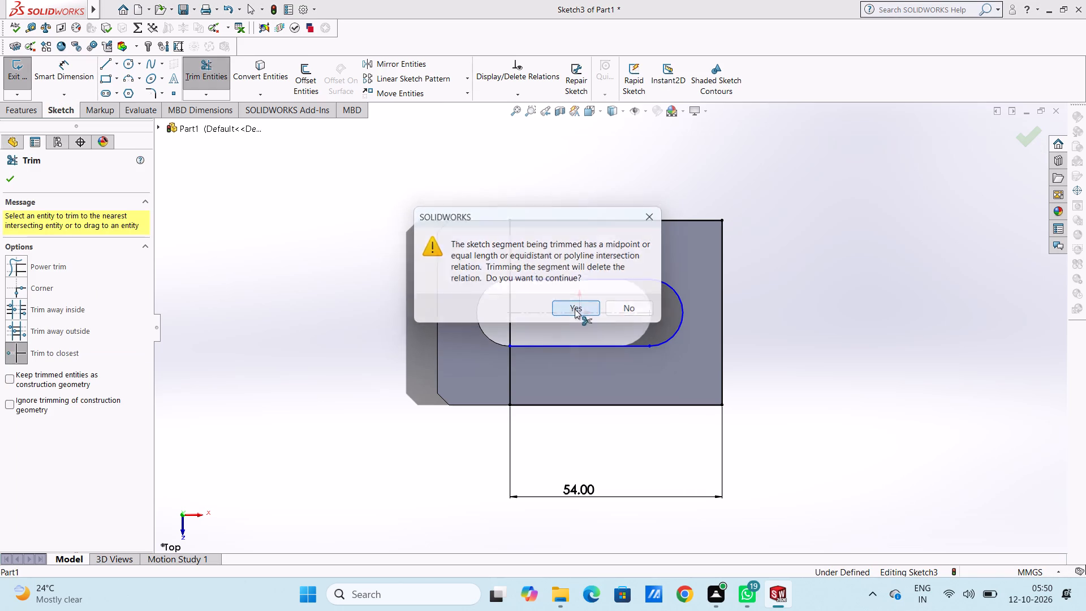
pyautogui.click(504, 318)
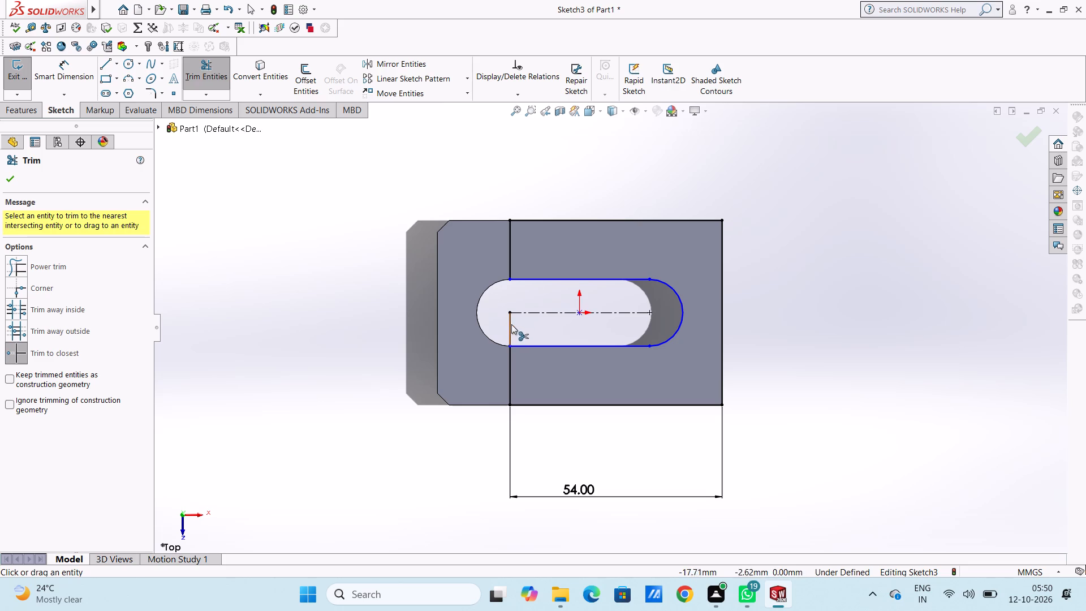
pyautogui.click(511, 324)
pyautogui.click(508, 310)
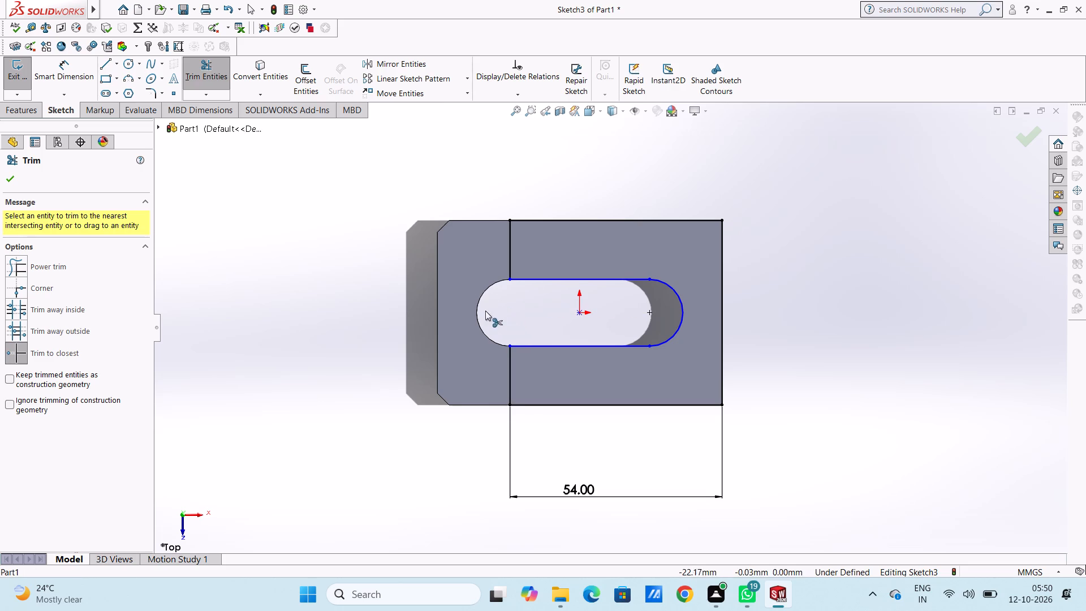
pyautogui.click(12, 180)
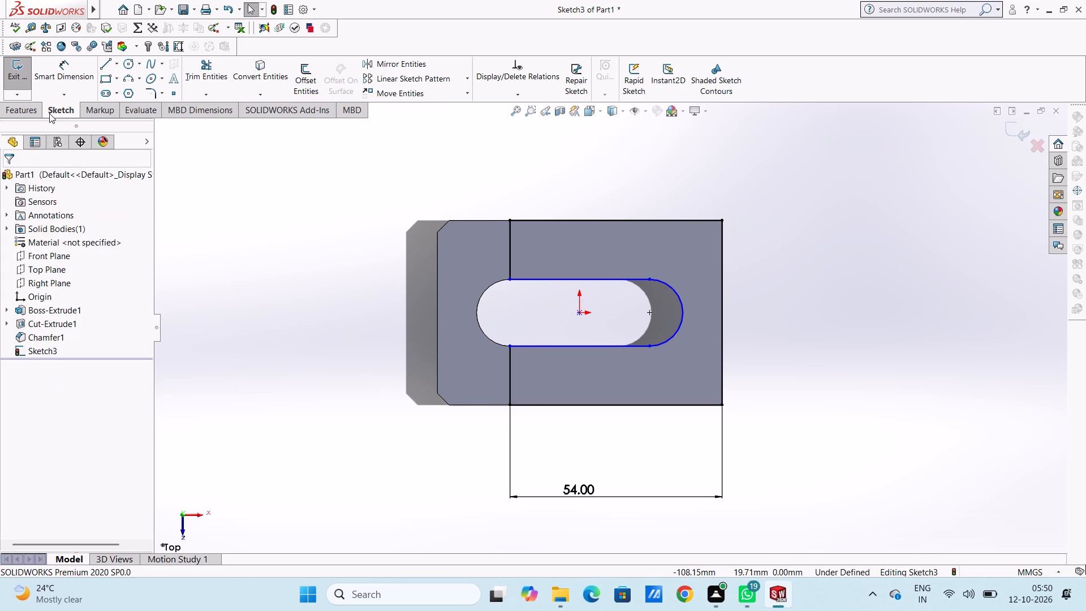
# Dimension the slot's upper straight line at 35.5 mm.
pyautogui.click(53, 70)
pyautogui.moveTo(558, 277); pyautogui.dragTo(555, 271)
pyautogui.click(557, 174)
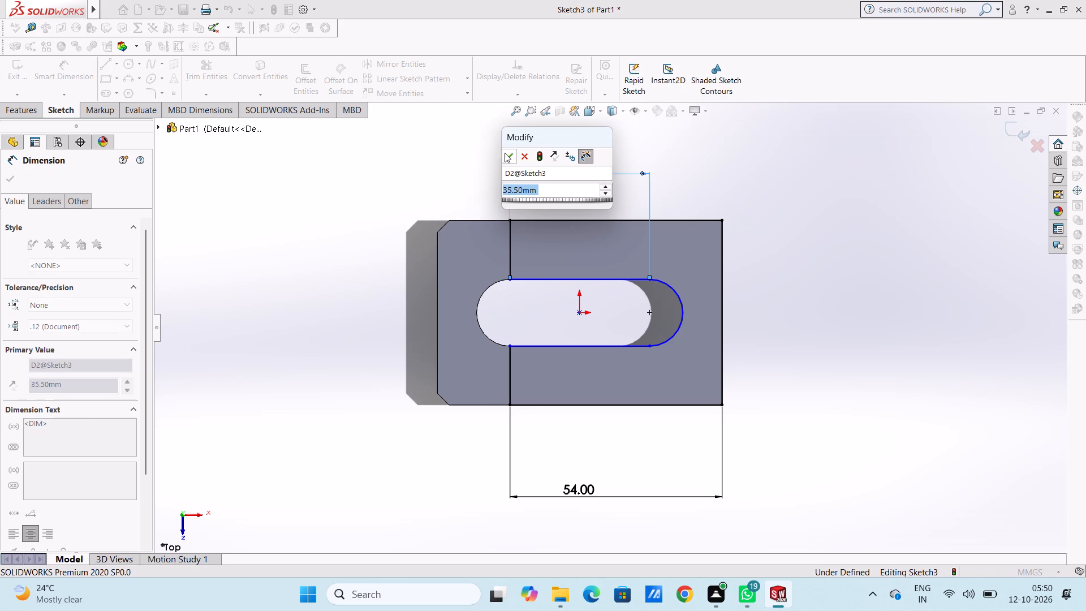
pyautogui.click(505, 155)
pyautogui.click(480, 151)
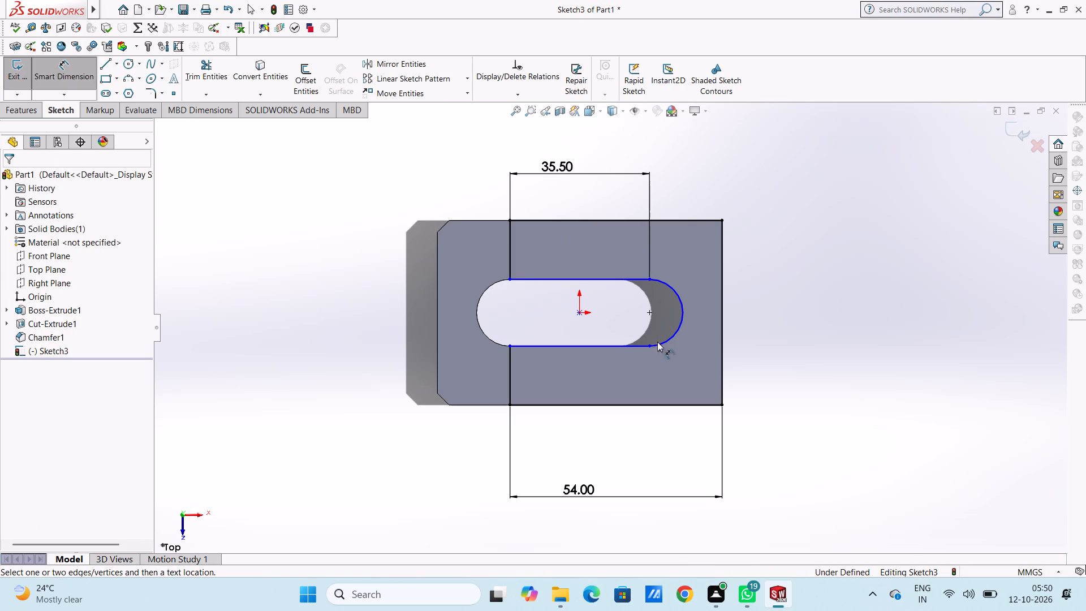
# Dimension the vertical distance from the origin to the slot's upper line at 8.5 mm.
pyautogui.click(579, 312)
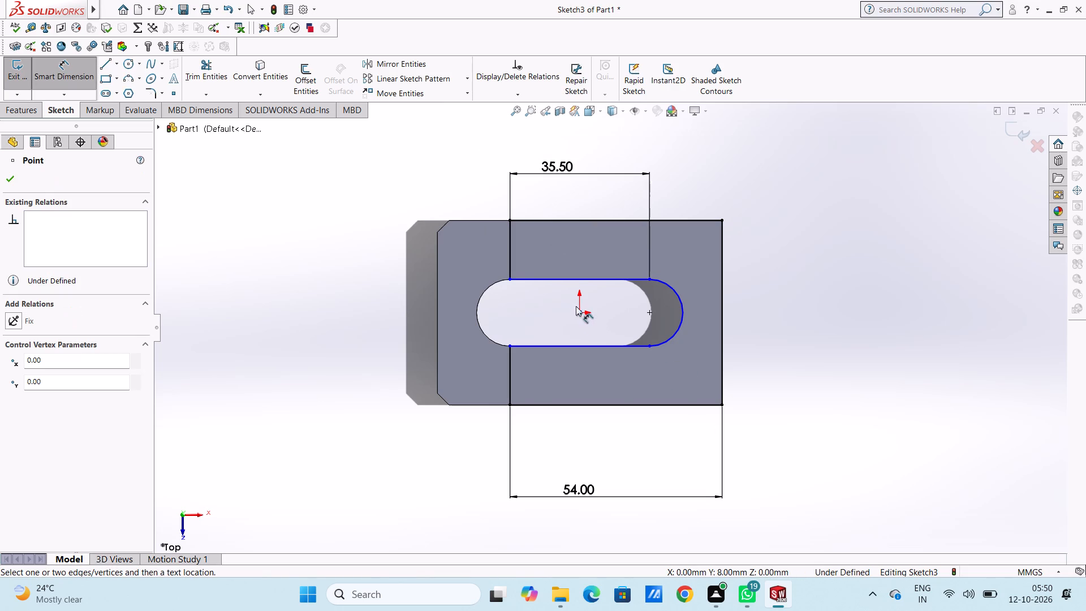
pyautogui.click(559, 281)
pyautogui.click(295, 269)
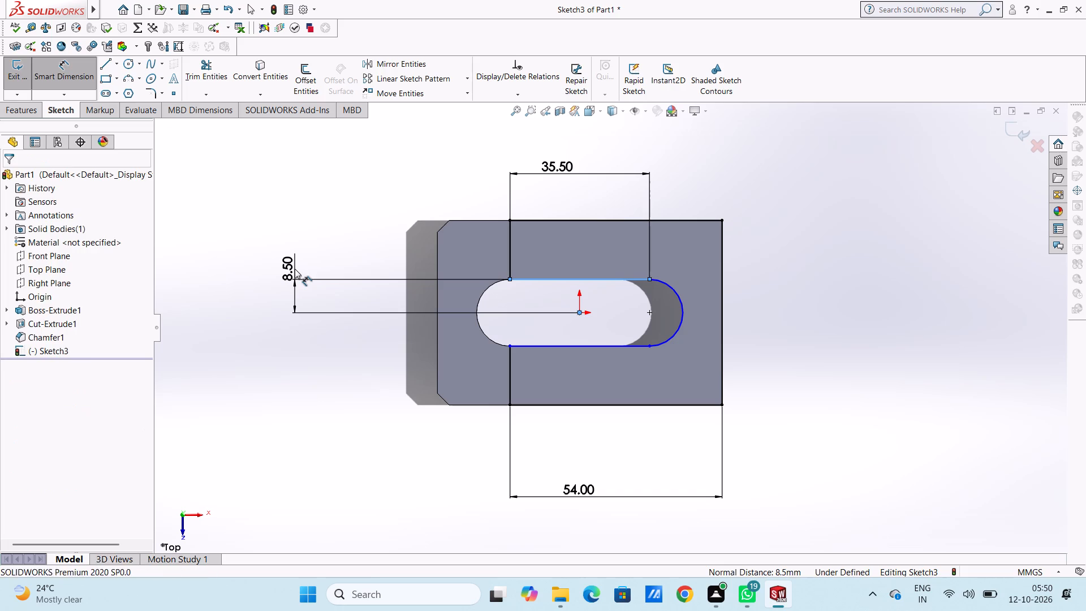
pyautogui.click(240, 251)
pyautogui.click(252, 194)
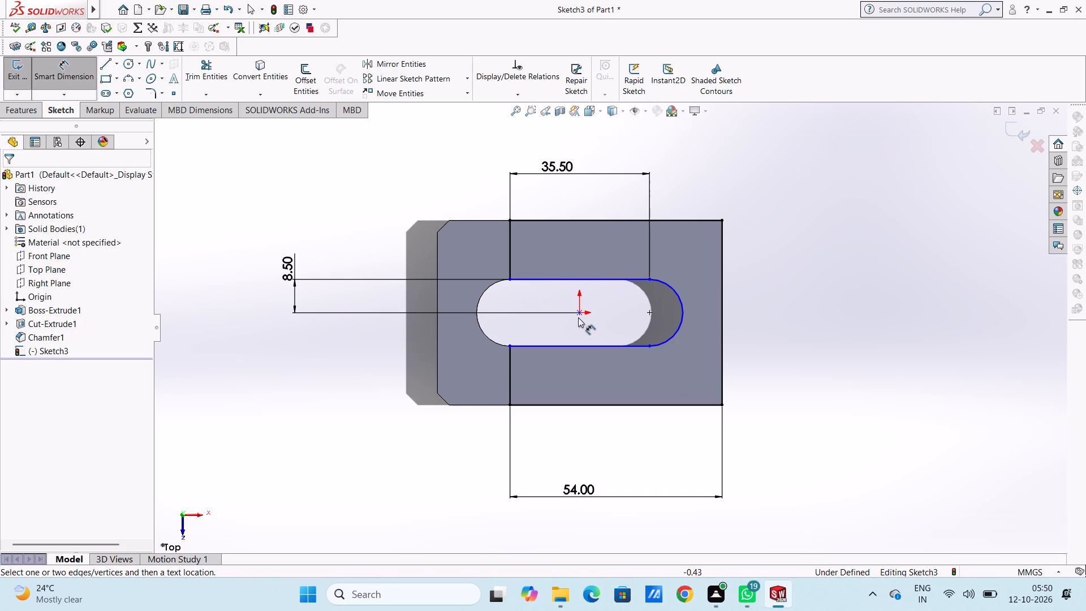
# Dimension the radius of the slot's right arc at 8.5 mm.
pyautogui.click(673, 288)
pyautogui.click(824, 191)
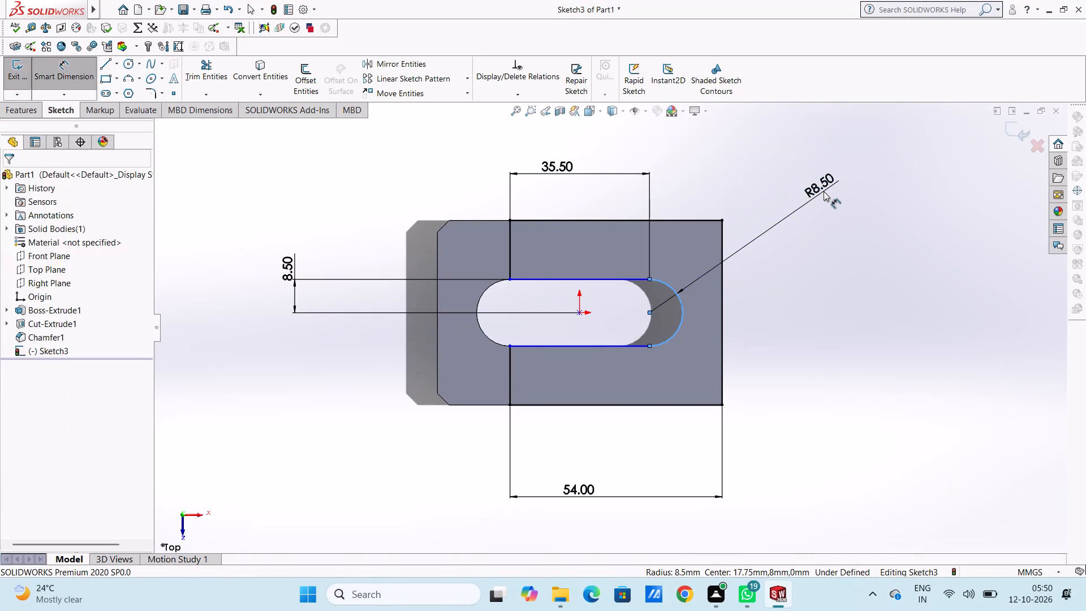
pyautogui.click(777, 177)
pyautogui.click(756, 158)
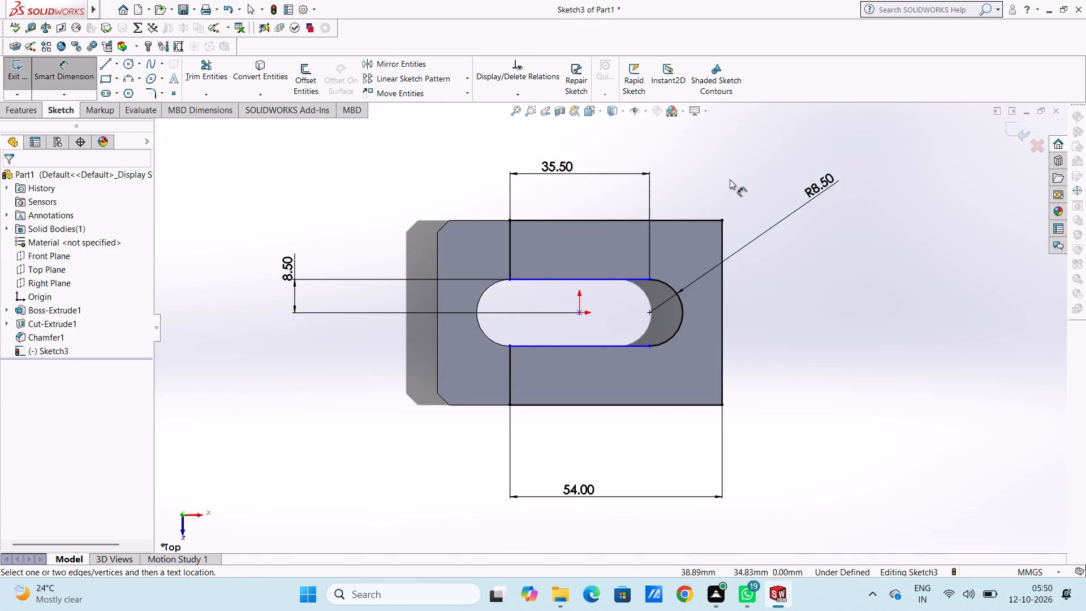
# Dimension the horizontal distance from the origin to the right arc's upper endpoint at 17.75 mm.
pyautogui.click(578, 311)
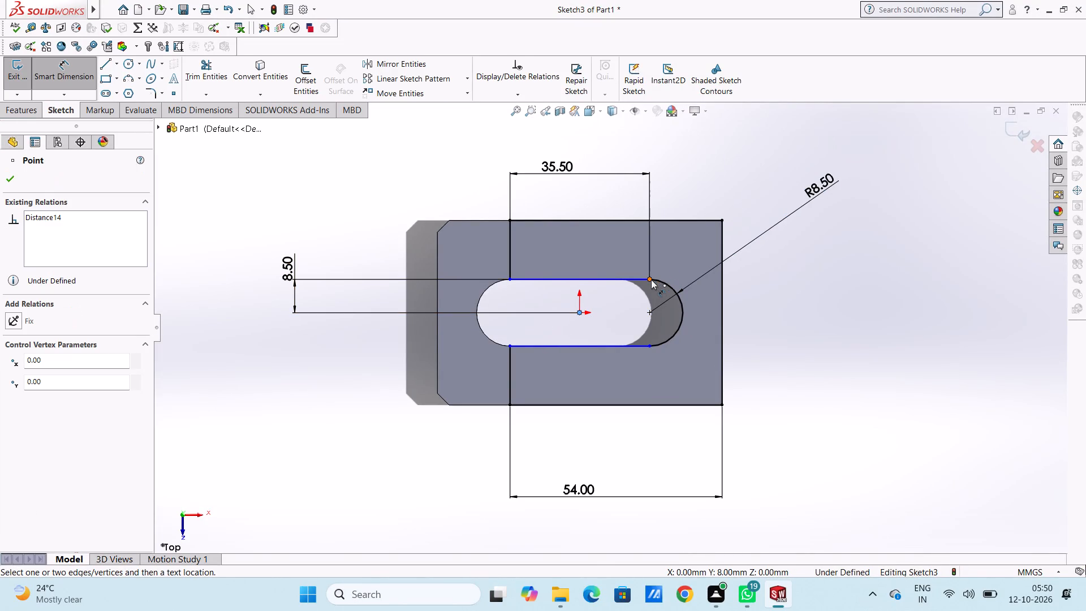
pyautogui.click(650, 279)
pyautogui.click(605, 193)
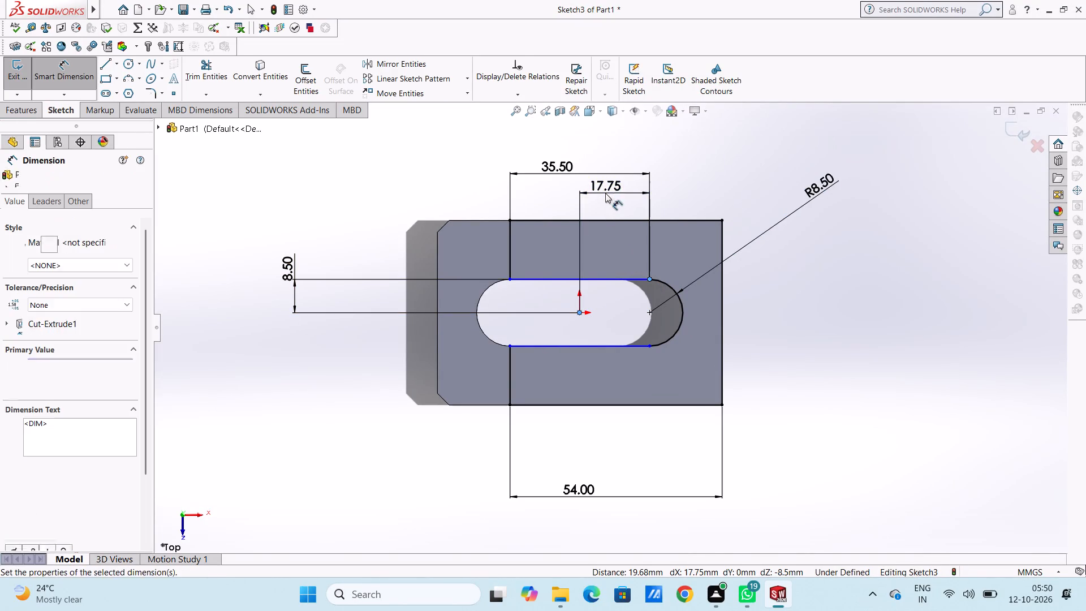
pyautogui.click(552, 177)
pyautogui.click(490, 169)
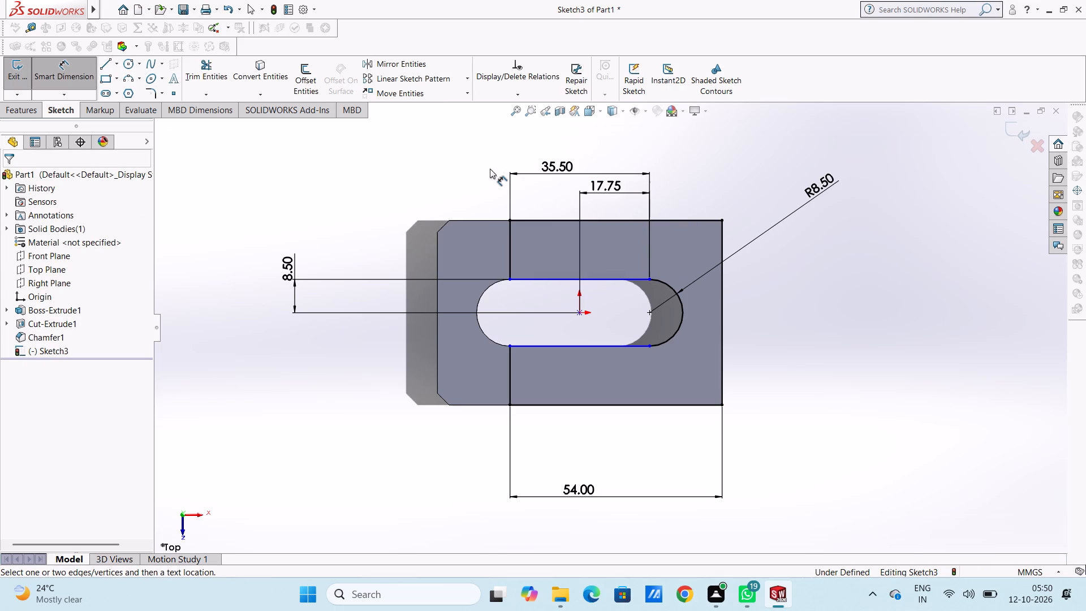
# Dimension the horizontal distance from the origin to the right arc's lower endpoint at 17.75 mm.
pyautogui.click(579, 309)
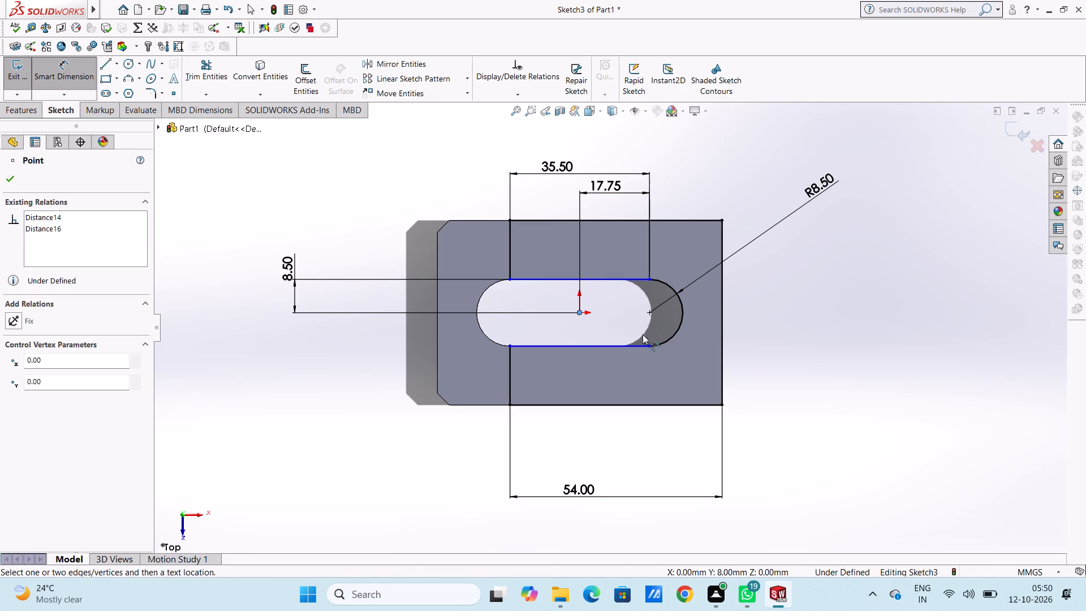
pyautogui.click(649, 346)
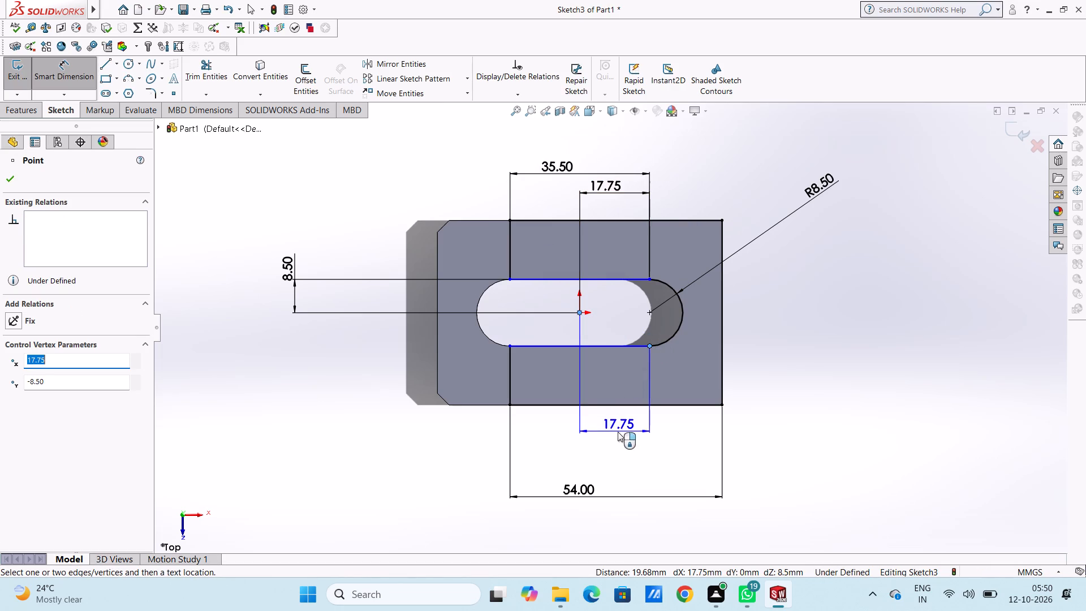
pyautogui.click(617, 461)
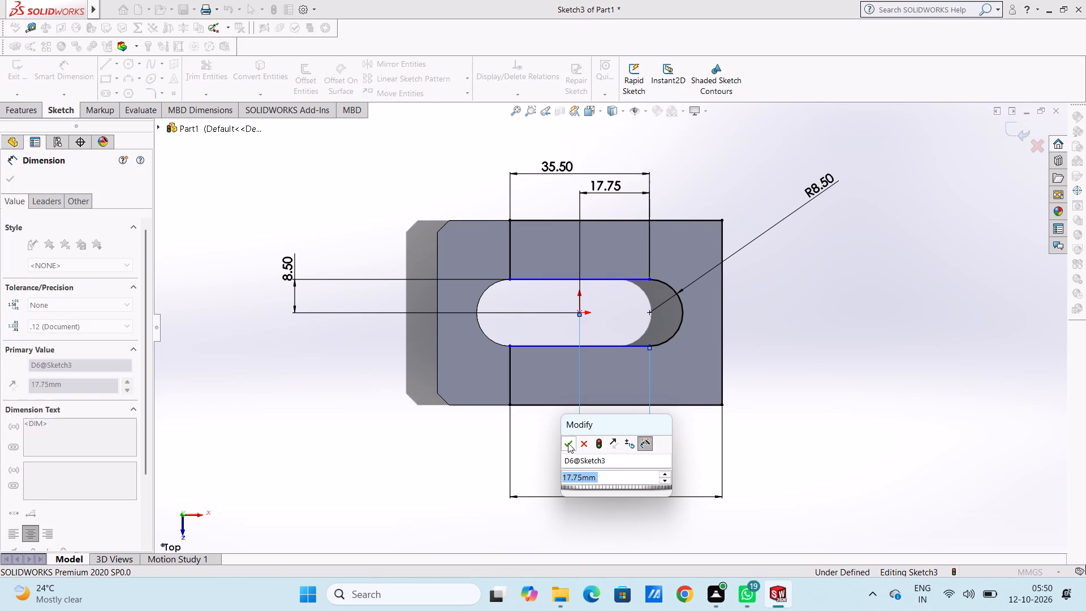
pyautogui.click(568, 443)
pyautogui.click(510, 428)
pyautogui.click(472, 450)
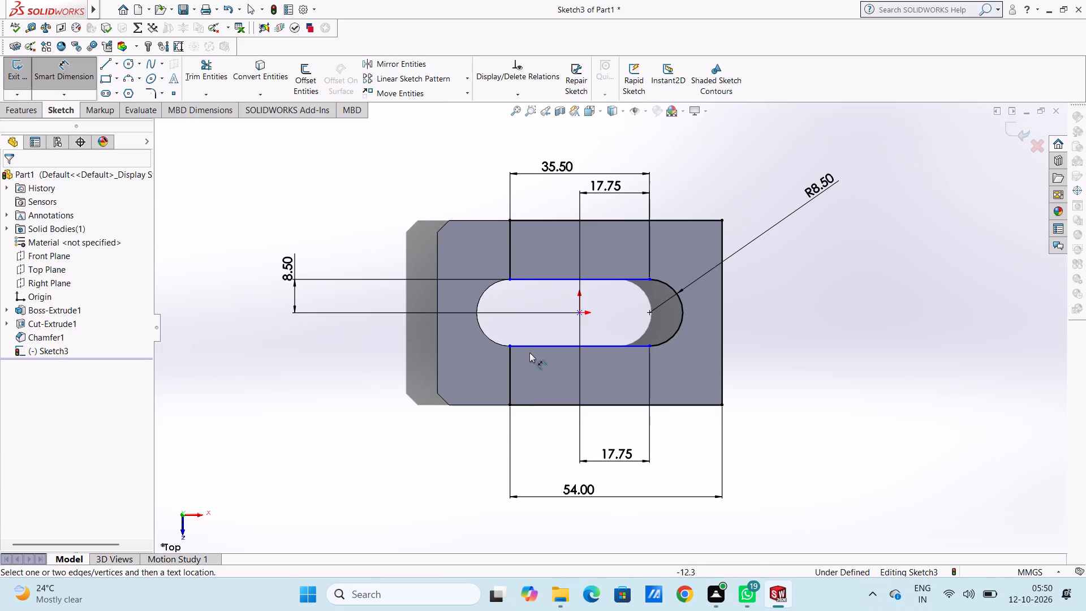
# Dimension the horizontal distance from the left end of the slot's lower line to the origin at 17.75 mm.
pyautogui.click(510, 345)
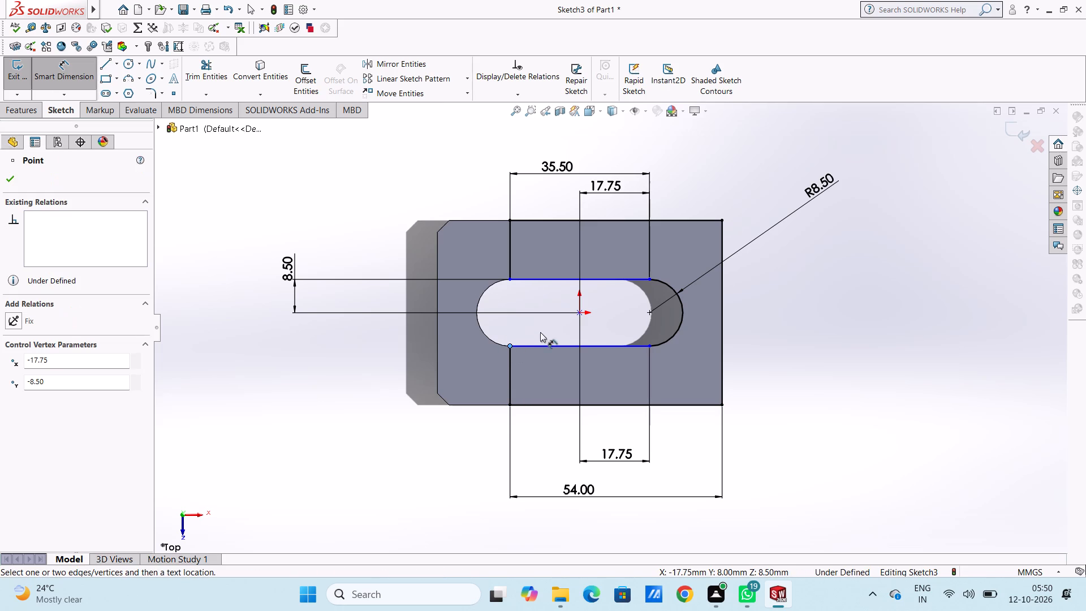
pyautogui.click(578, 312)
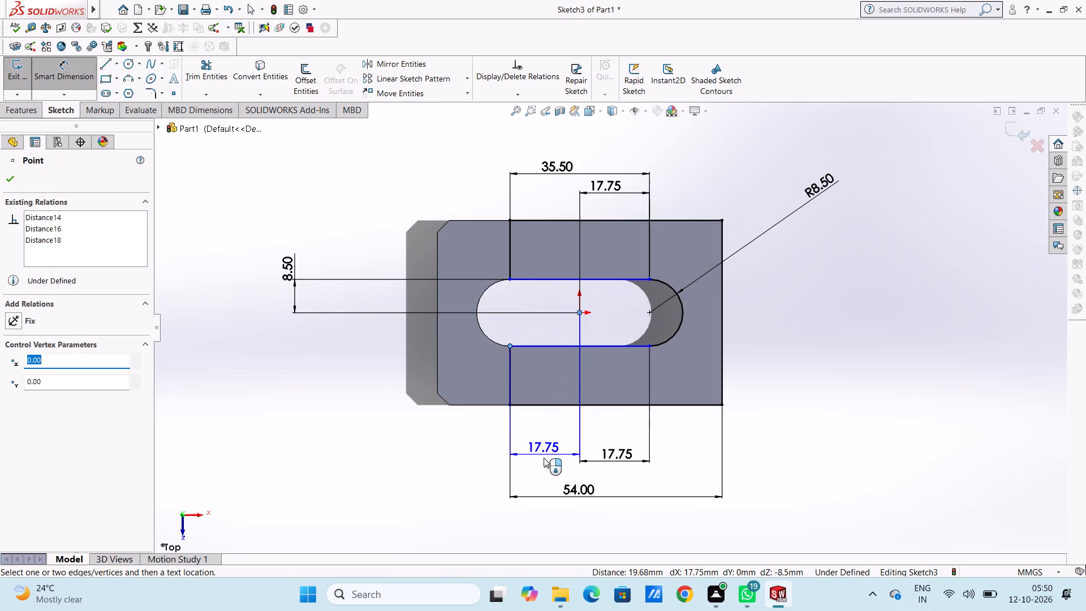
pyautogui.click(545, 461)
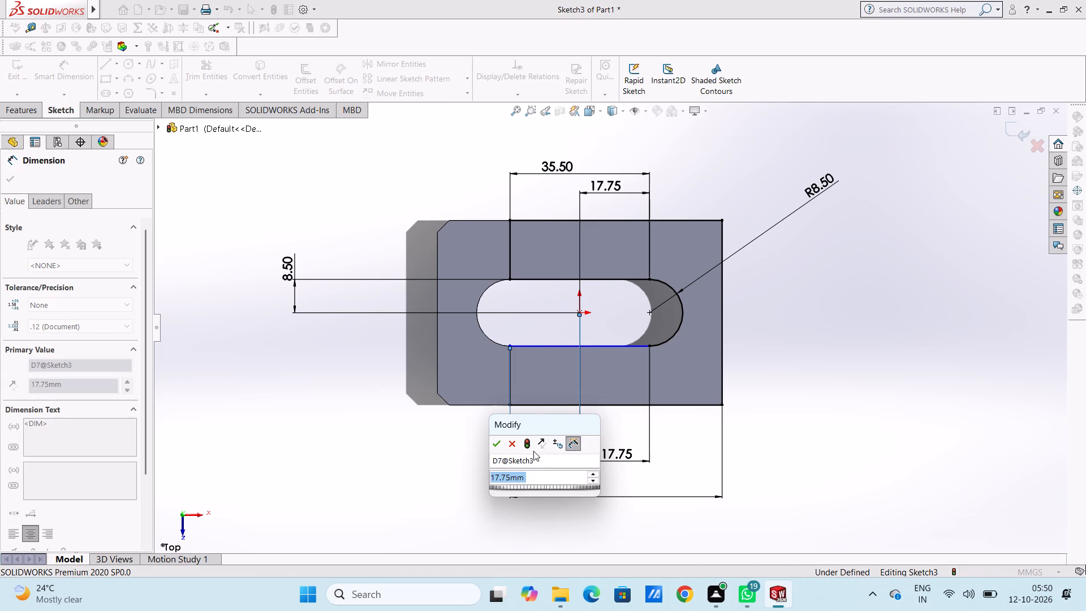
pyautogui.click(502, 440)
pyautogui.click(468, 457)
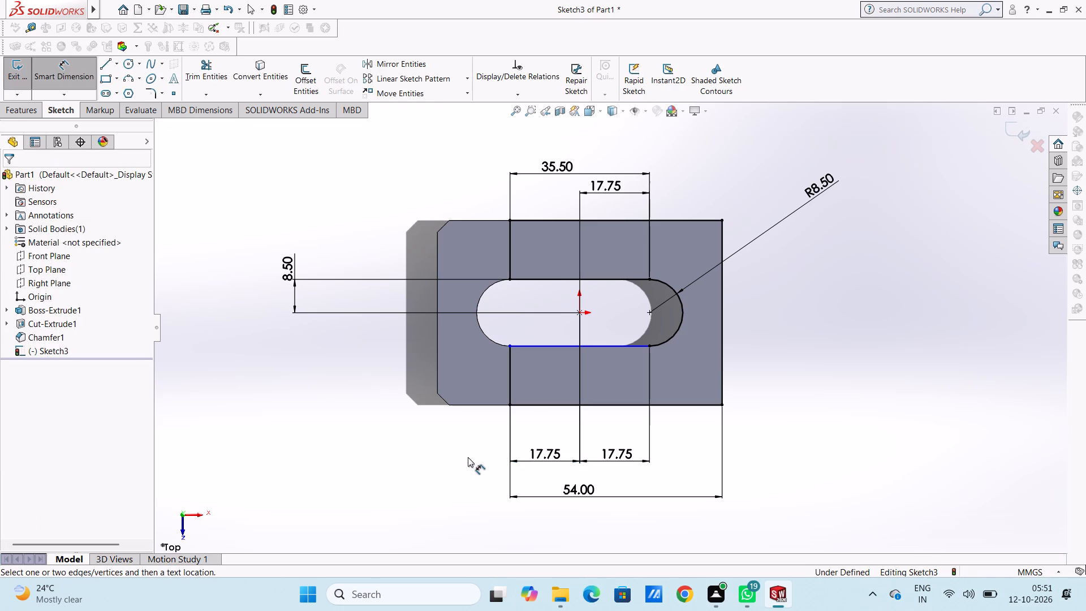
# Dimension the vertical distance from the origin to the left end of the slot's lower line at 8.5 mm.
pyautogui.click(581, 312)
pyautogui.click(510, 347)
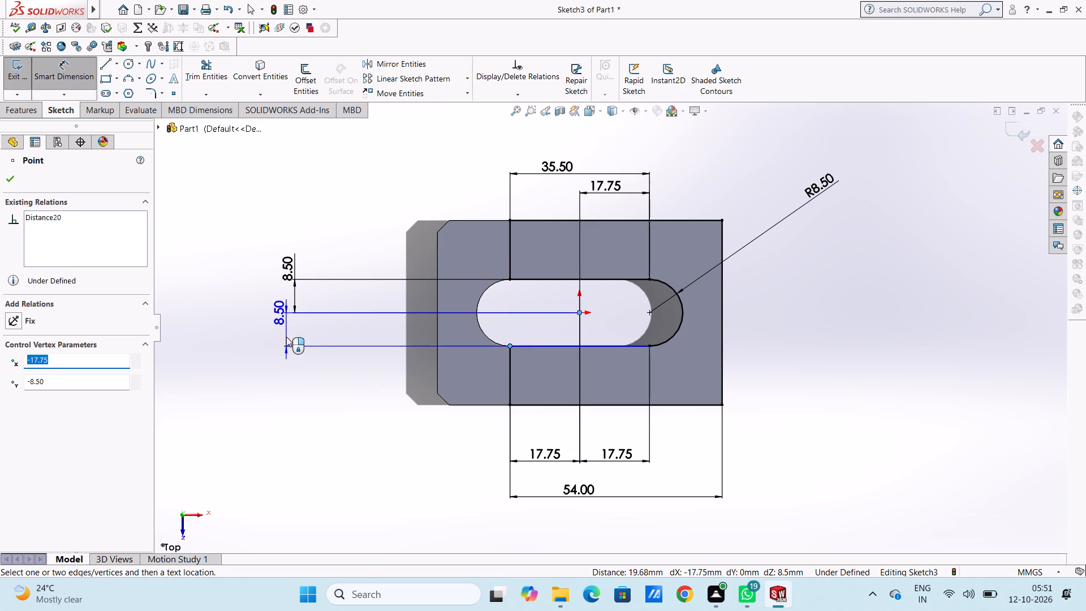
pyautogui.click(286, 337)
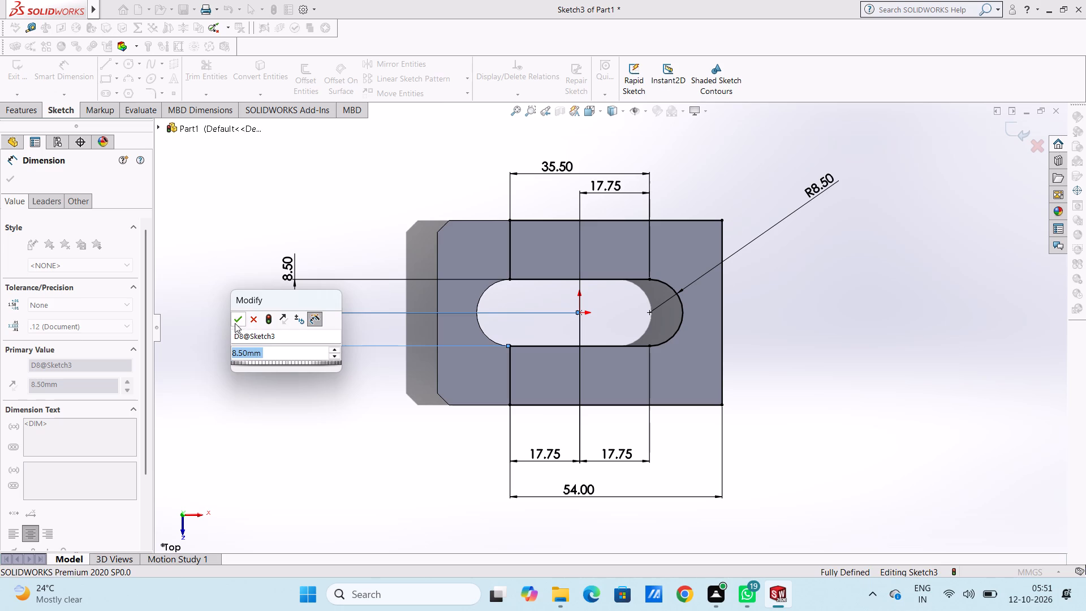
pyautogui.click(235, 322)
pyautogui.click(265, 367)
pyautogui.moveTo(337, 432); pyautogui.dragTo(330, 388, button='middle')
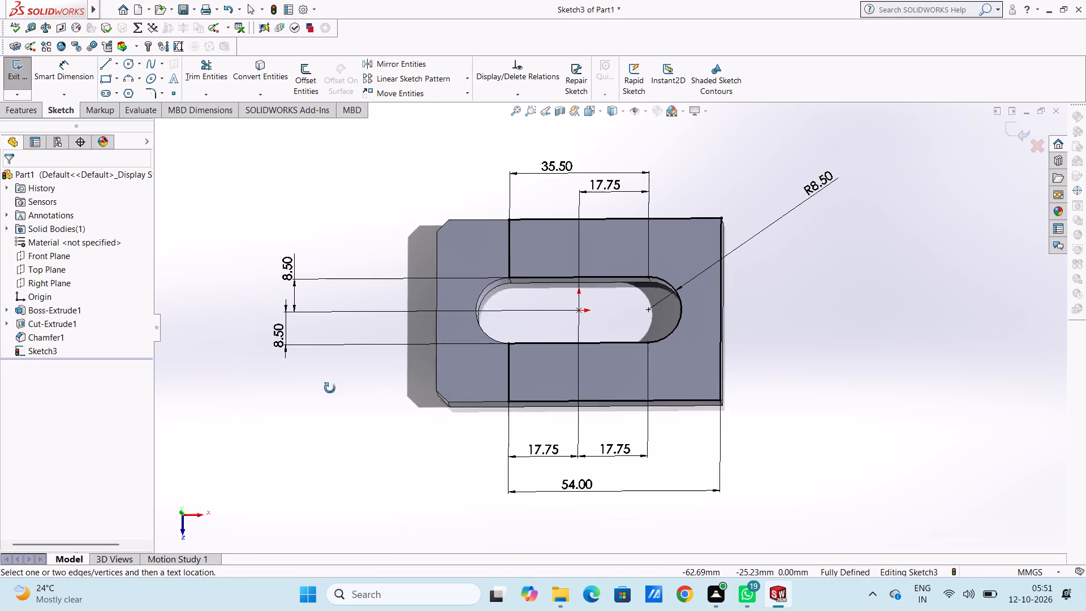
# Extrude the open-slotted profile 33 mm with the direction reversed, downward through the plate, merged with the body.
pyautogui.moveTo(330, 388); pyautogui.dragTo(337, 231, button='middle')
pyautogui.moveTo(377, 394); pyautogui.dragTo(390, 295, button='middle')
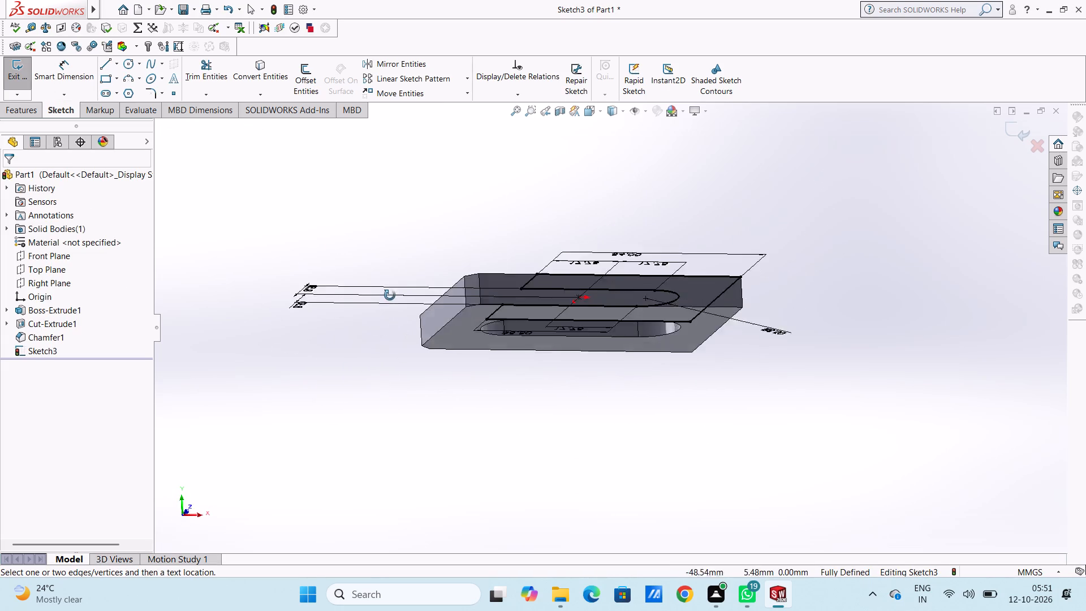
pyautogui.moveTo(390, 295); pyautogui.dragTo(335, 358, button='middle')
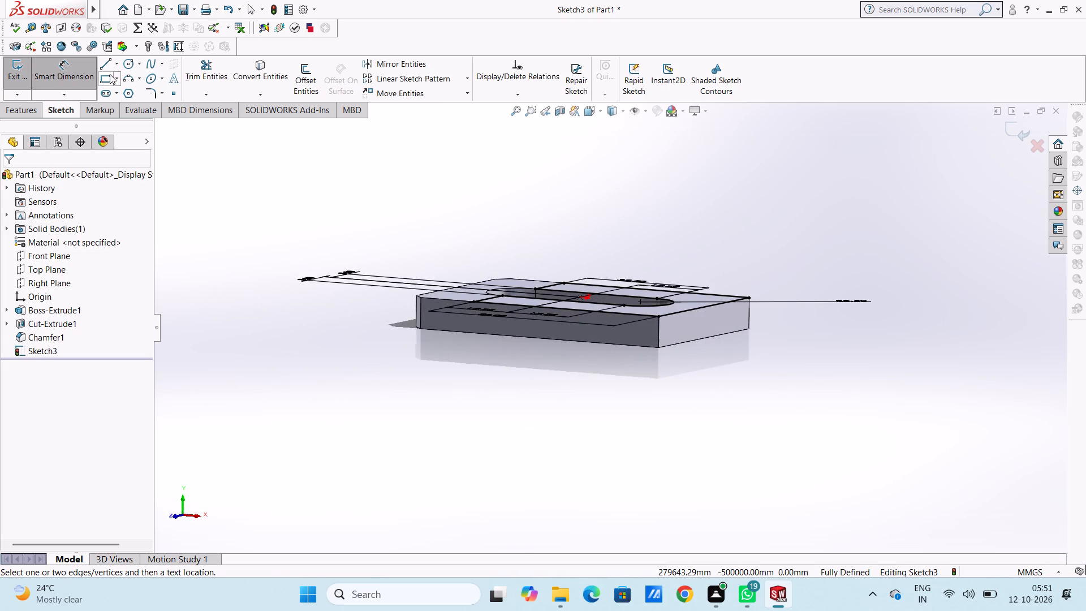
pyautogui.moveTo(62, 74); pyautogui.dragTo(65, 81)
pyautogui.click(7, 104)
pyautogui.click(16, 77)
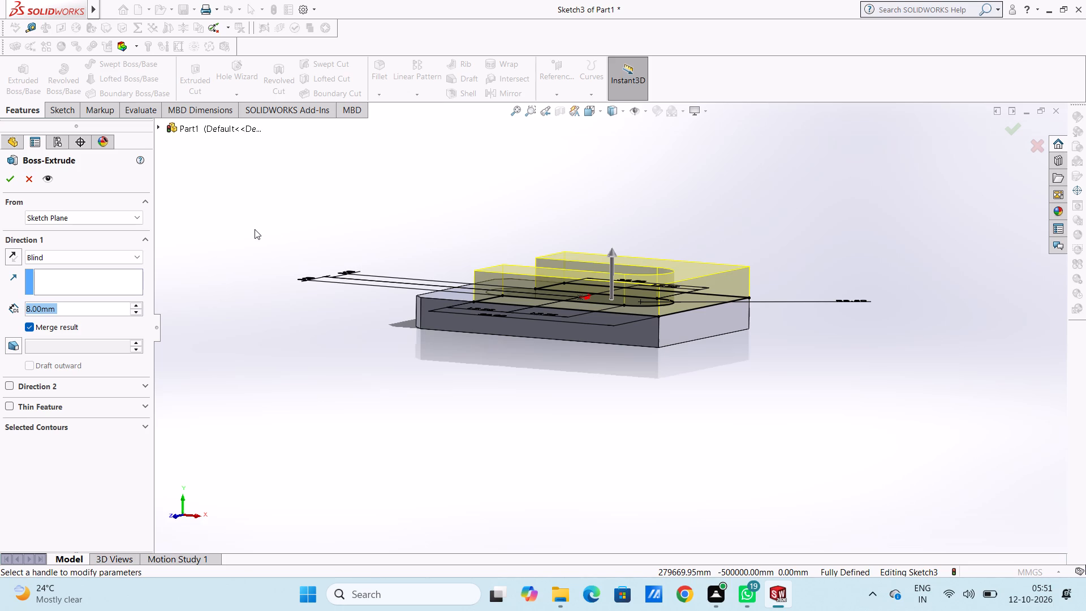
pyautogui.press('3')
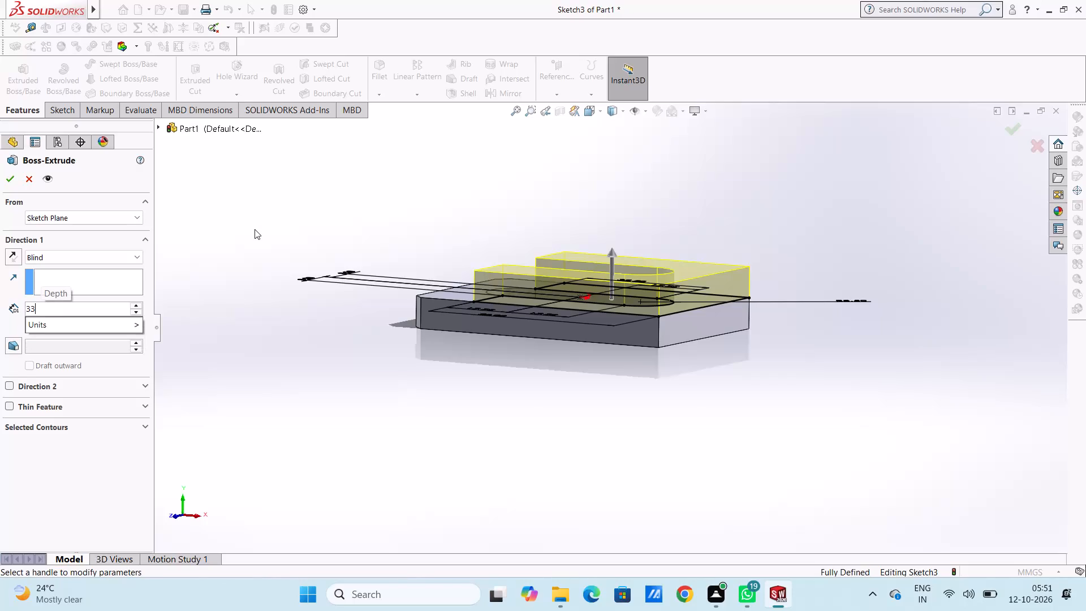
pyautogui.press('Return')
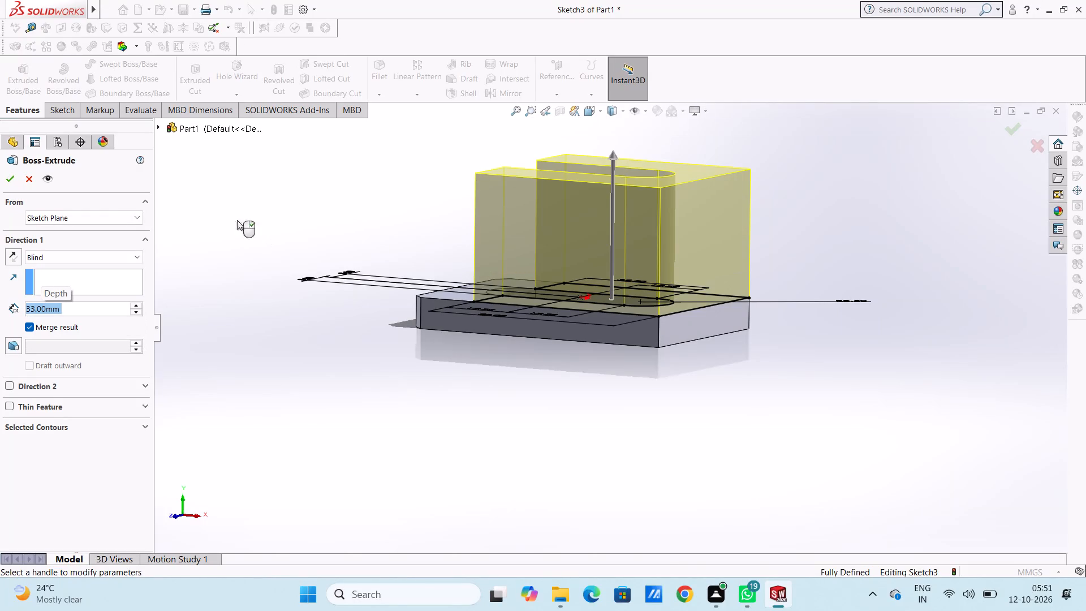
pyautogui.click(10, 255)
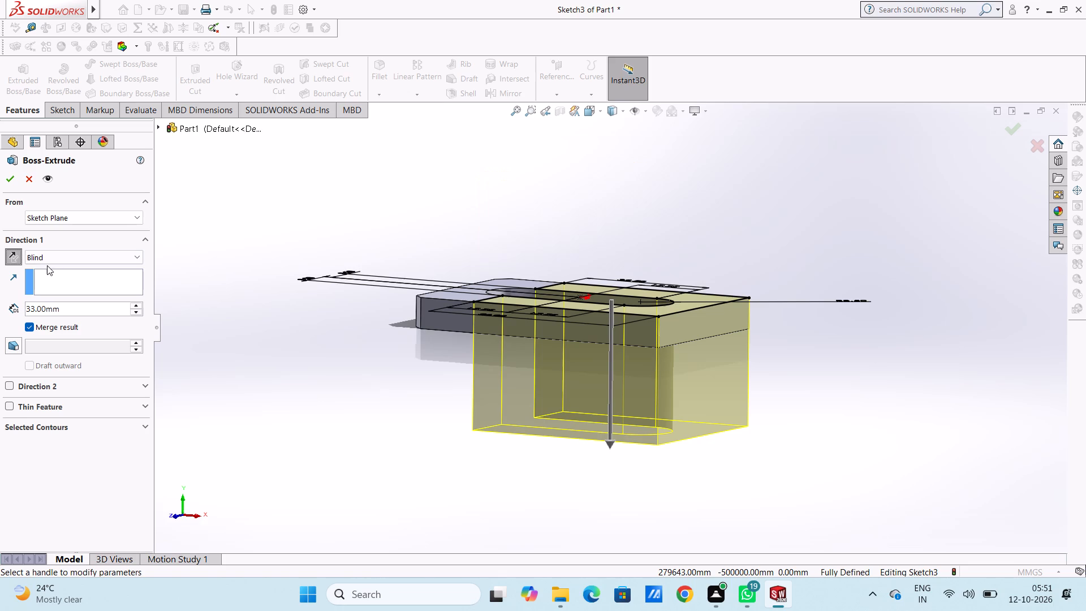
pyautogui.click(11, 178)
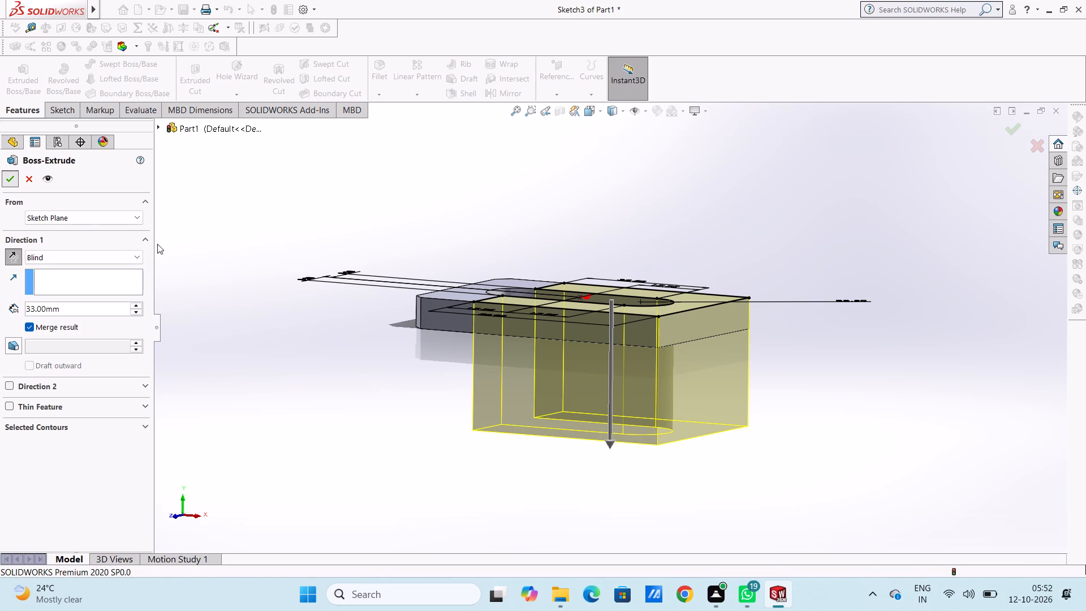
pyautogui.click(289, 308)
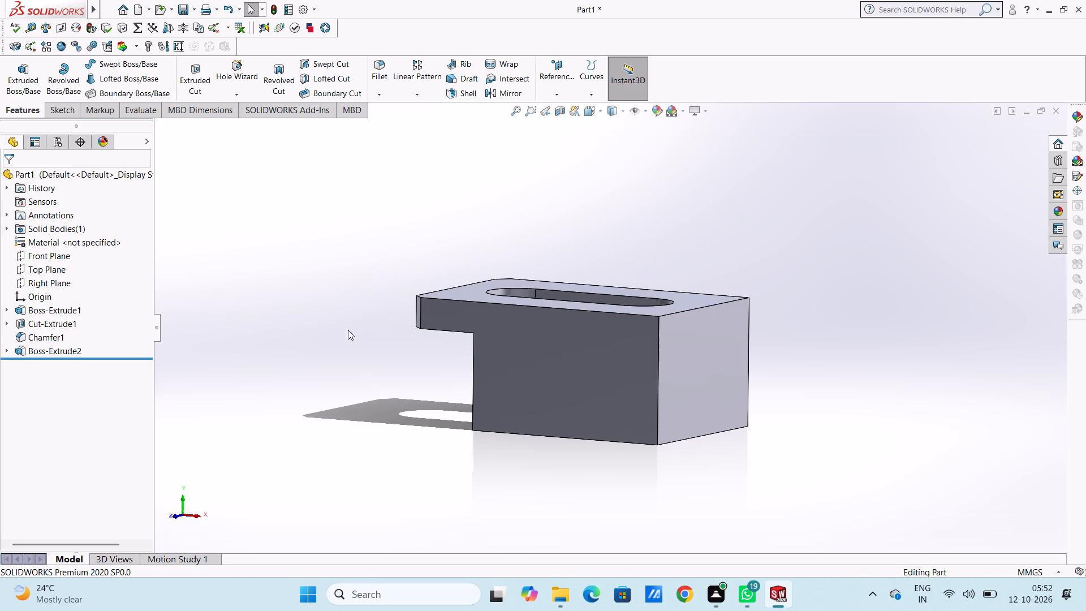
# Examine the slotted block from below, from its open slot end and from above.
pyautogui.moveTo(339, 351); pyautogui.dragTo(460, 284, button='middle')
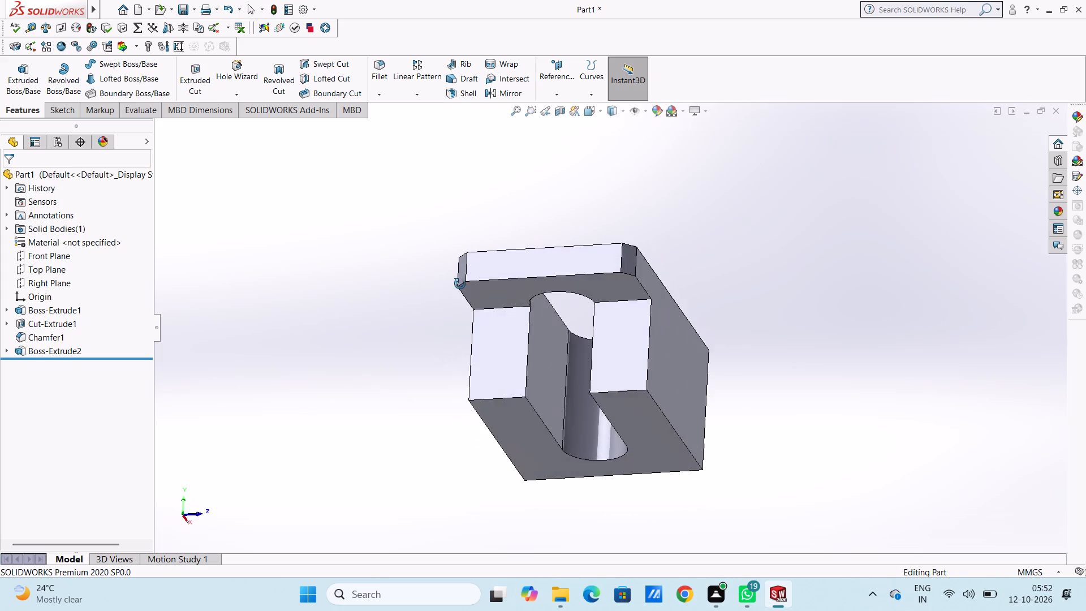
pyautogui.moveTo(460, 284); pyautogui.dragTo(450, 286, button='middle')
pyautogui.middleClick(450, 286)
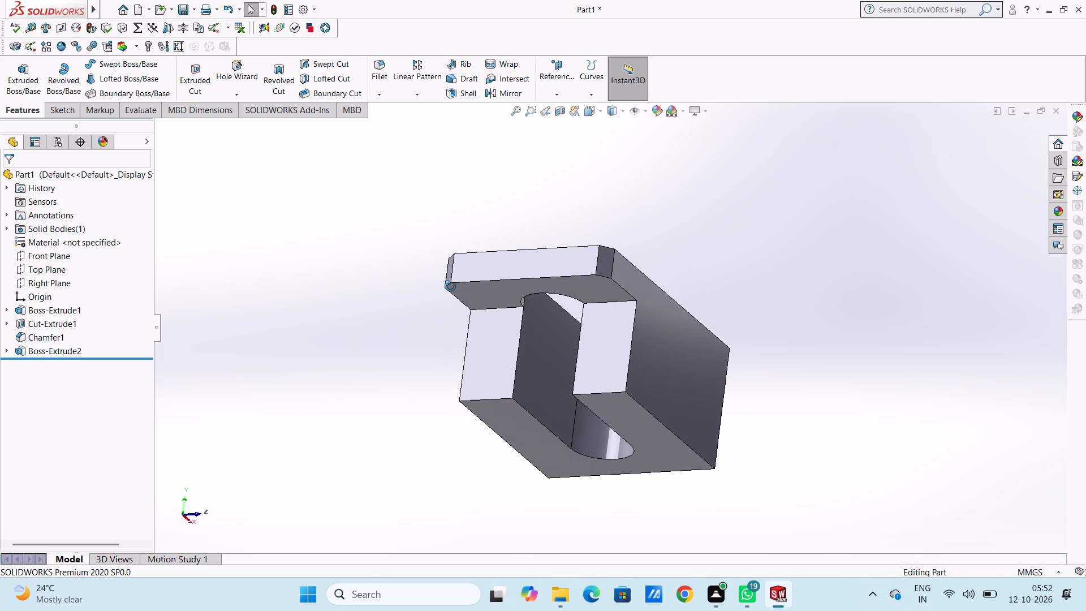
pyautogui.middleClick(450, 286)
pyautogui.moveTo(450, 286); pyautogui.dragTo(421, 341, button='middle')
pyautogui.scroll(3, 467, 228)
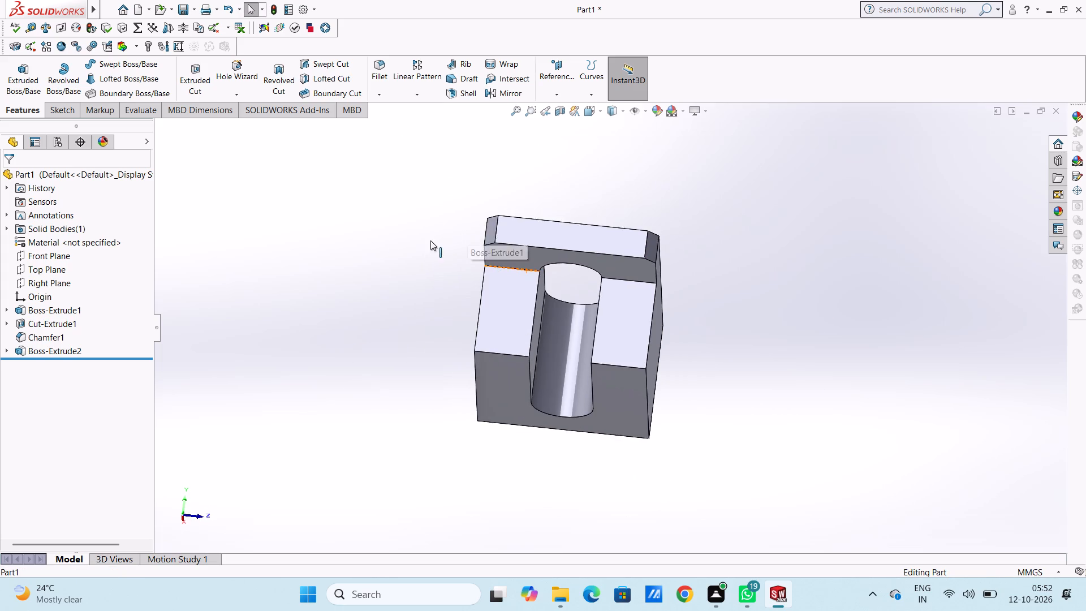
pyautogui.scroll(1, 423, 243)
pyautogui.moveTo(425, 248); pyautogui.dragTo(376, 333, button='middle')
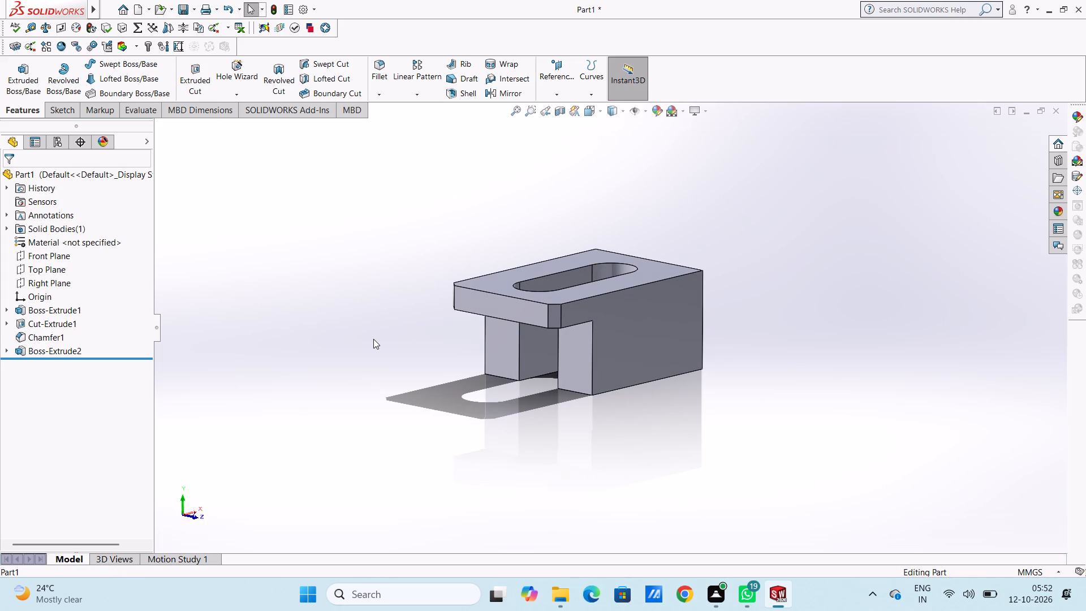
# Sketch a 54 × 47 mm corner rectangle on the block's bottom face, spanning from the outer end to the overhang step.
pyautogui.hotkey('ctrl', '6')
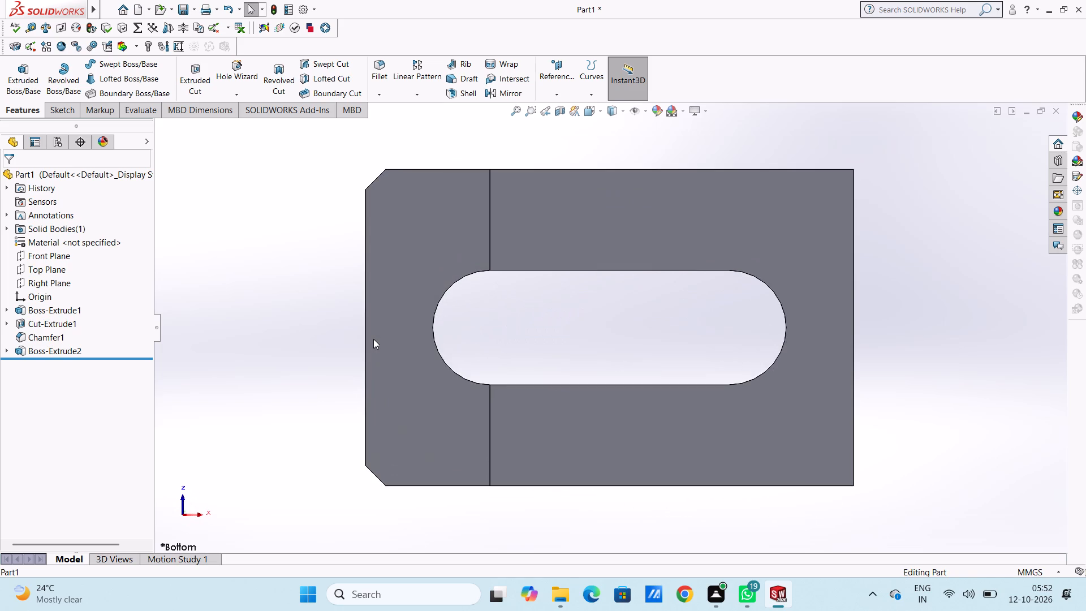
pyautogui.scroll(3, 821, 232)
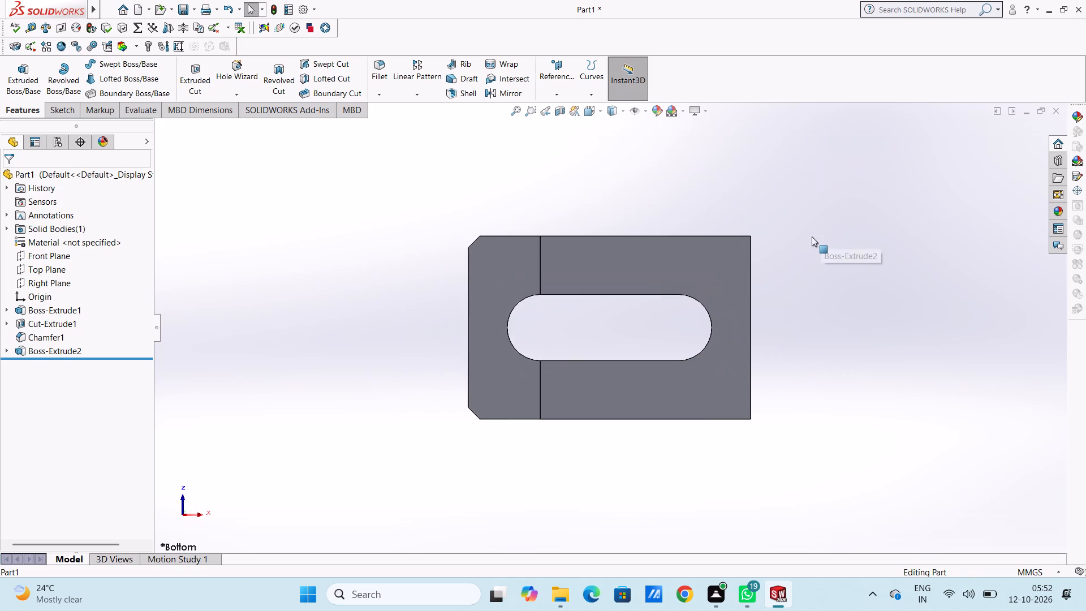
pyautogui.click(706, 260)
pyautogui.click(757, 230)
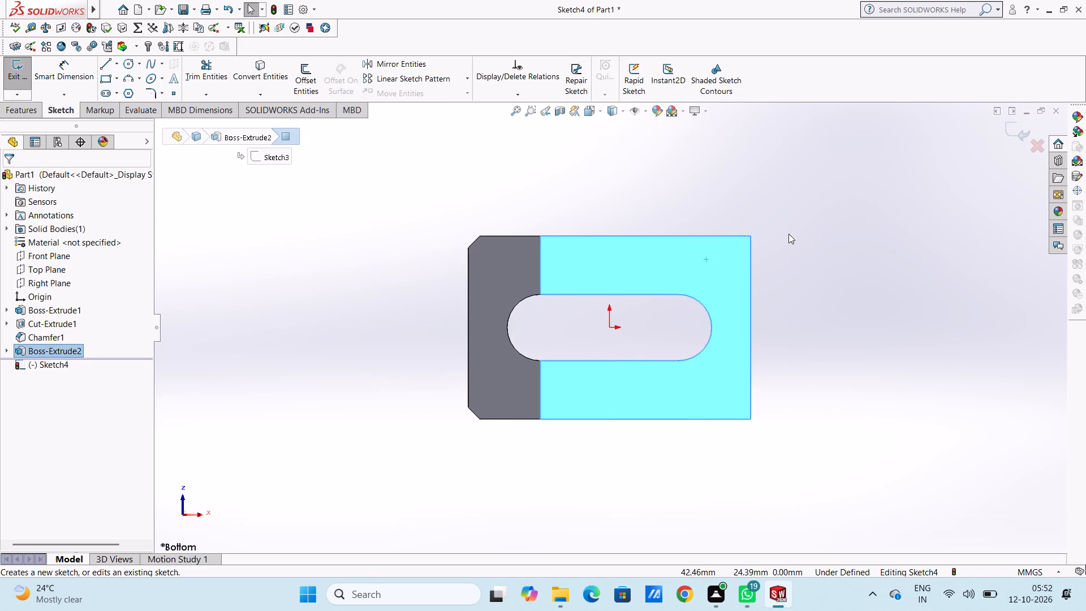
pyautogui.click(788, 234)
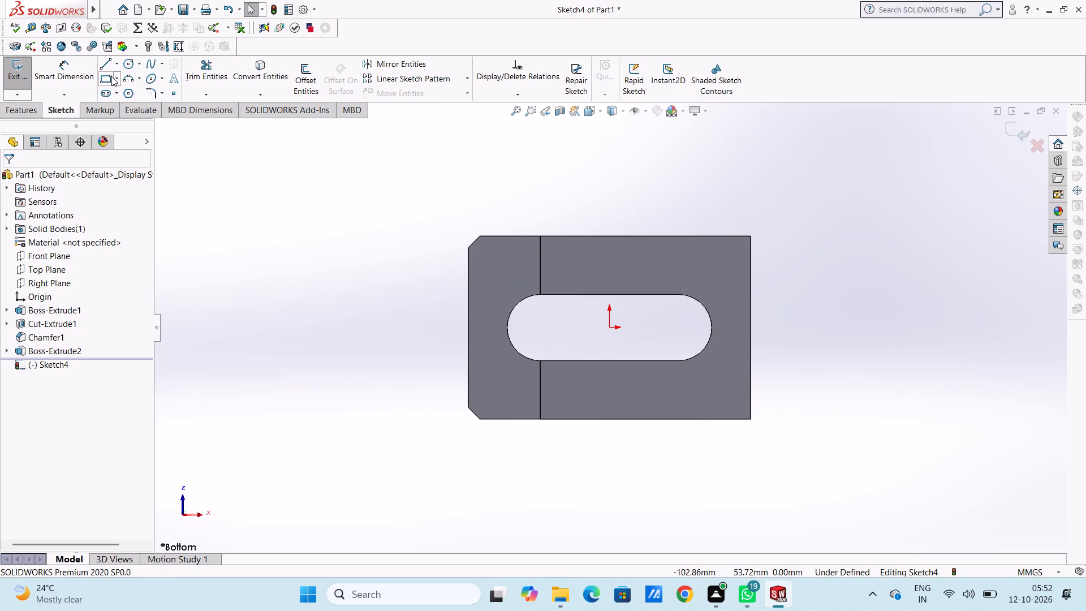
pyautogui.click(111, 76)
pyautogui.click(749, 234)
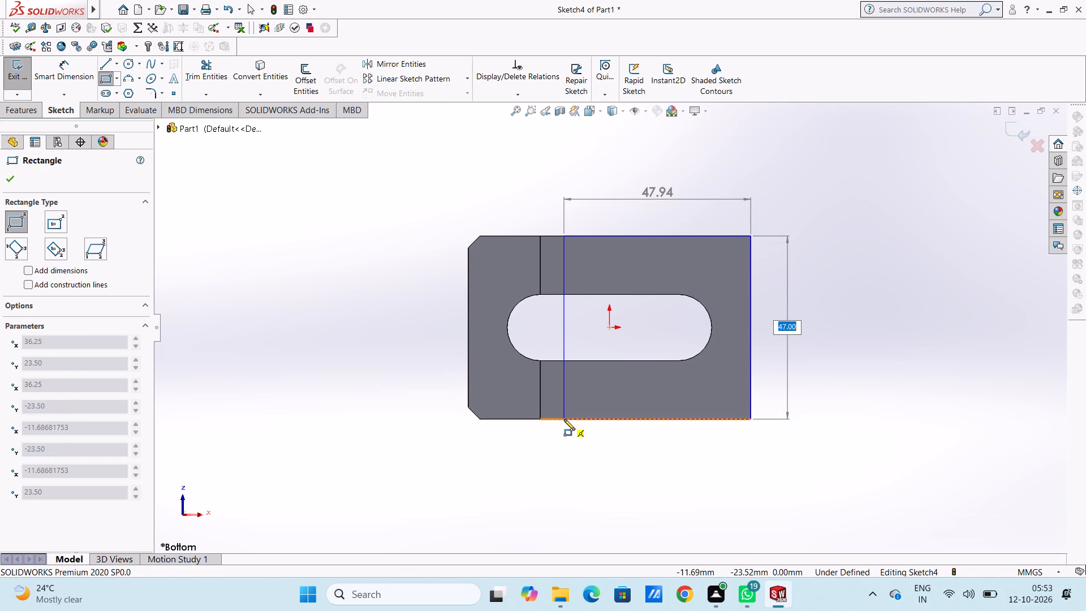
pyautogui.press('Return')
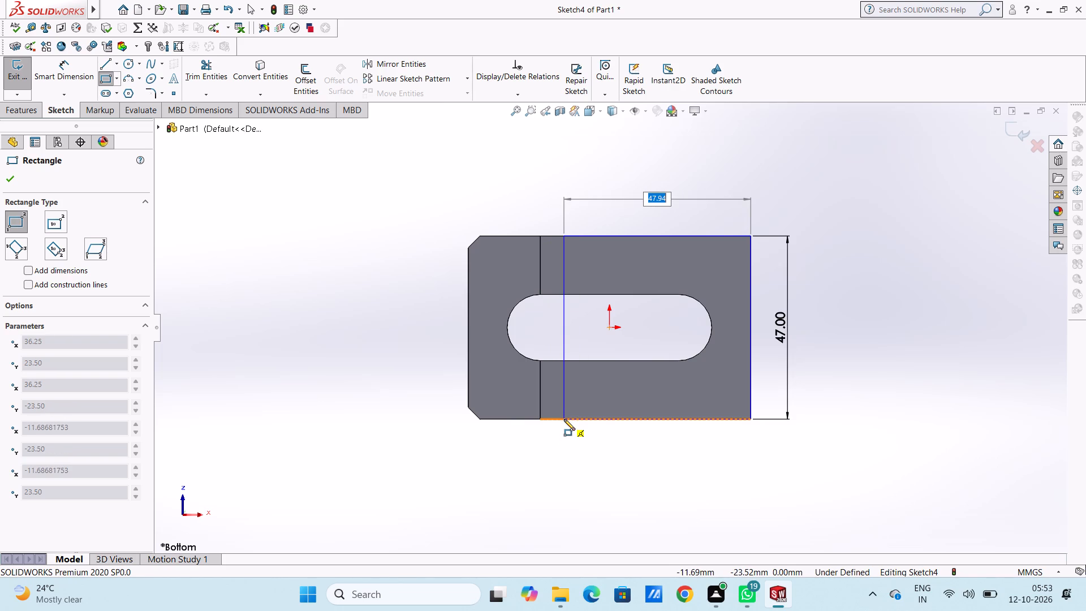
pyautogui.click(540, 419)
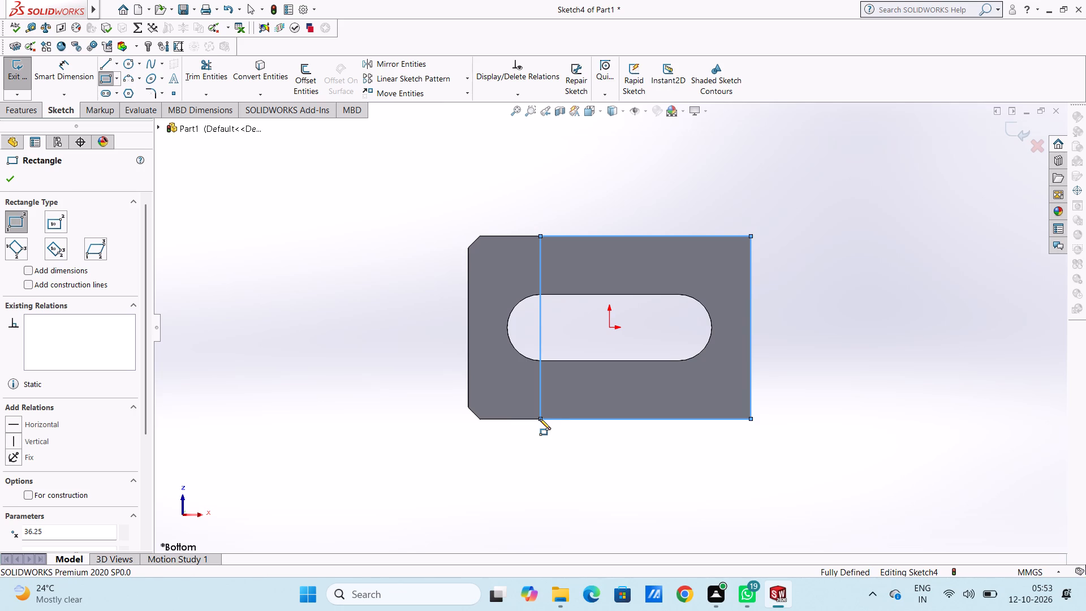
pyautogui.click(8, 175)
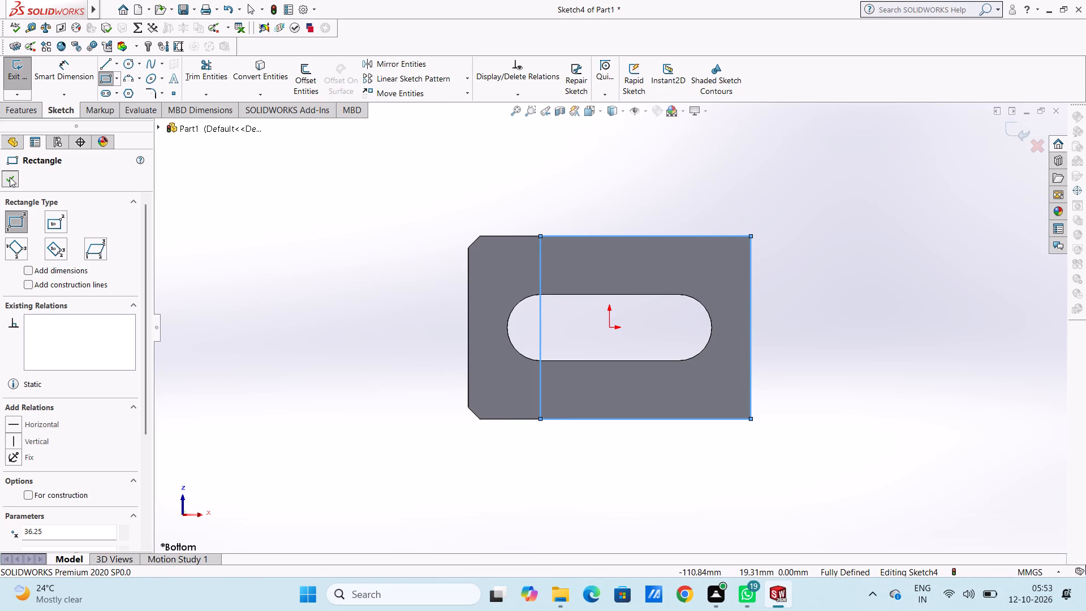
pyautogui.click(194, 216)
# Extrude the bottom-face rectangle 8 mm with the direction reversed, into the block, closing the slot's underside and merging the result.
pyautogui.moveTo(397, 186); pyautogui.dragTo(386, 288, button='middle')
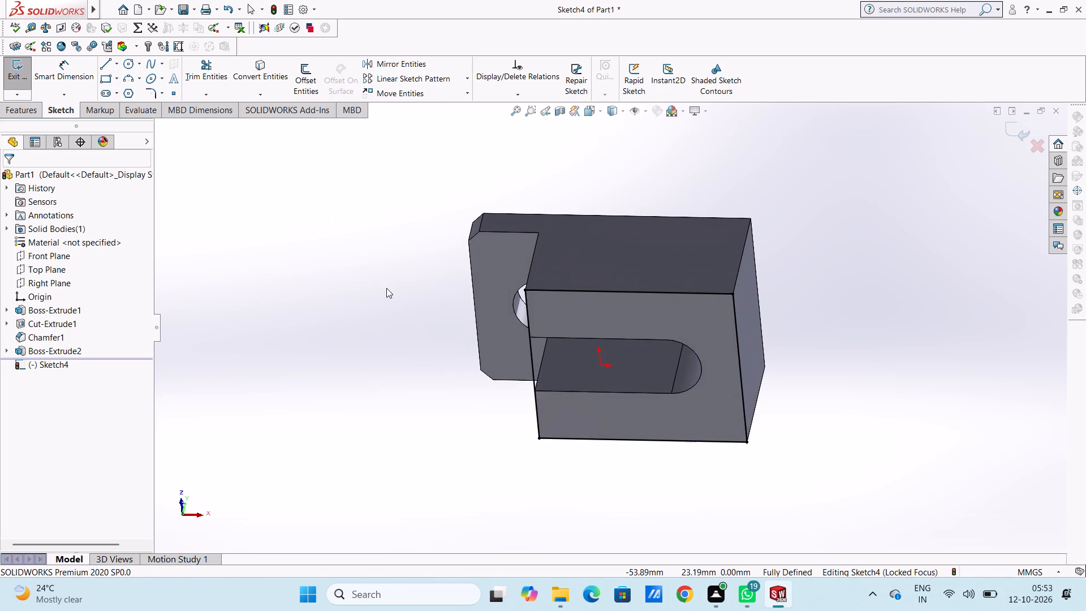
pyautogui.scroll(3, 386, 288)
pyautogui.moveTo(424, 309); pyautogui.dragTo(399, 309, button='middle')
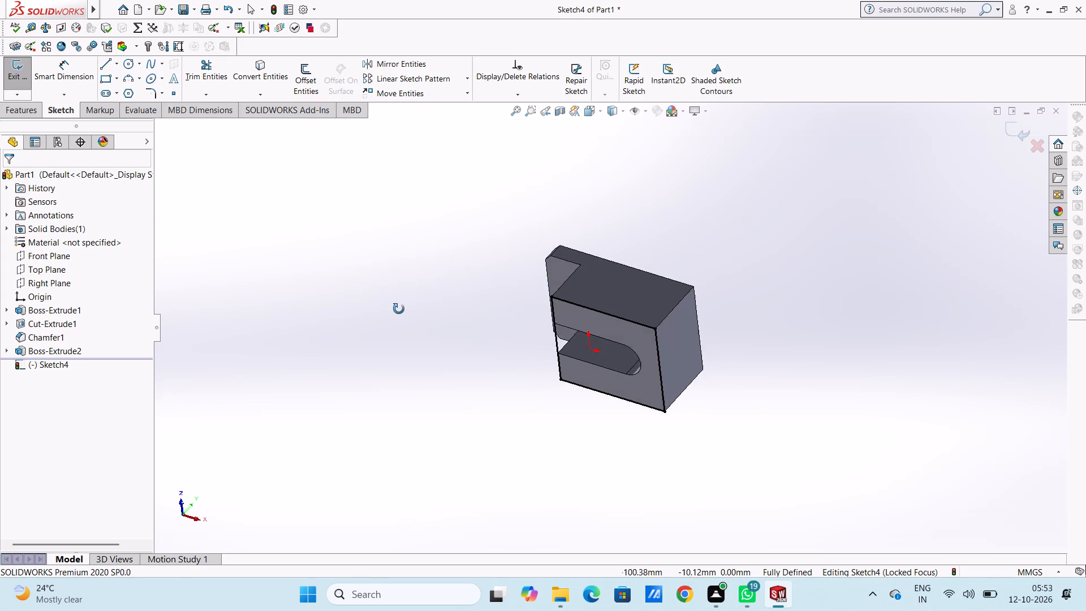
pyautogui.moveTo(399, 309); pyautogui.dragTo(390, 303, button='middle')
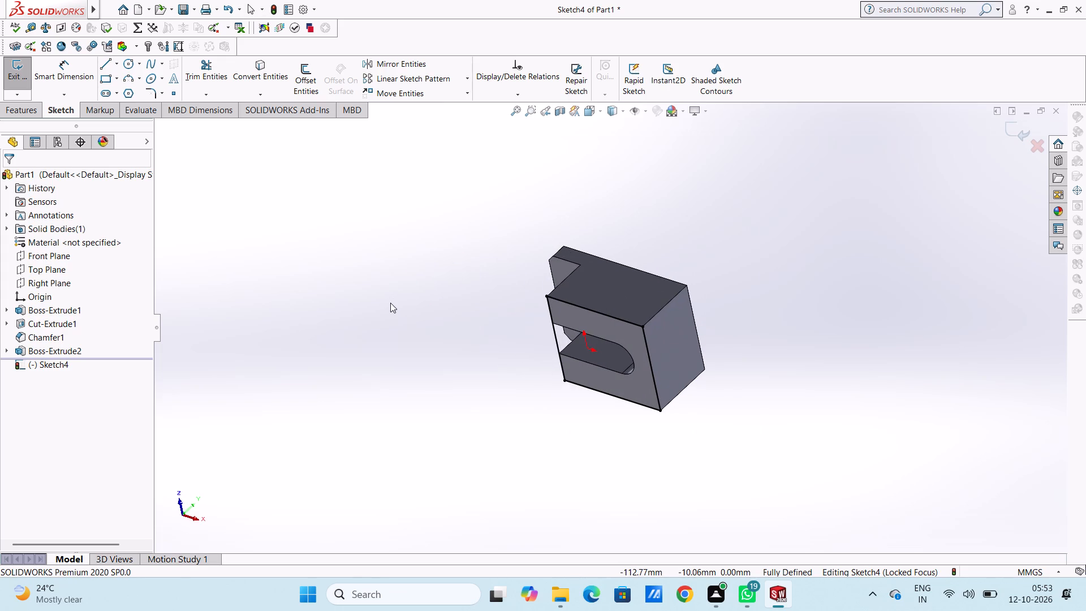
pyautogui.click(32, 111)
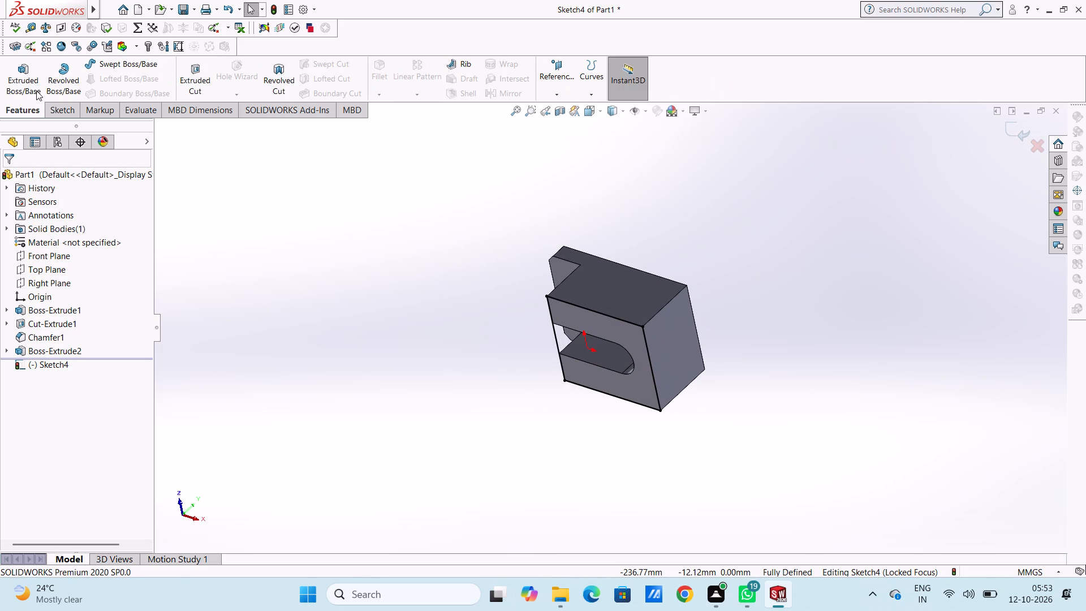
pyautogui.click(31, 74)
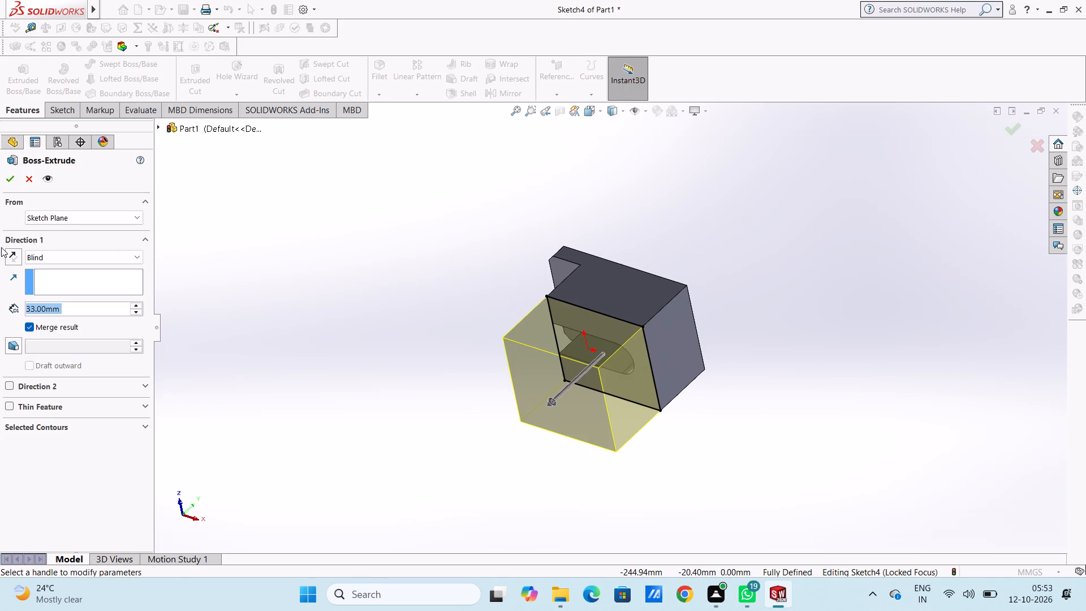
pyautogui.click(12, 254)
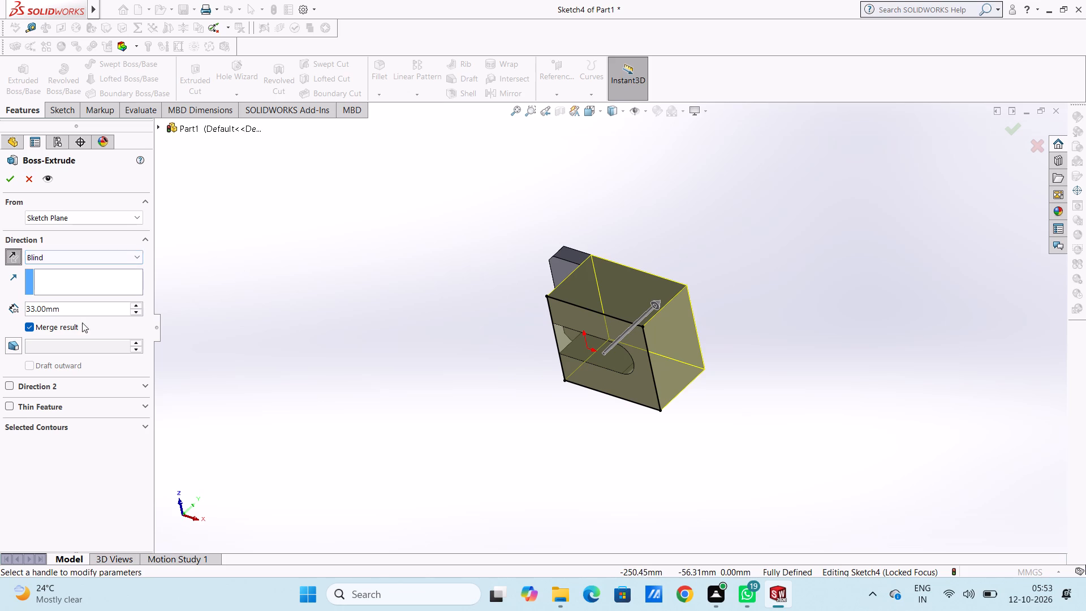
pyautogui.click(67, 310)
pyautogui.click(67, 310)
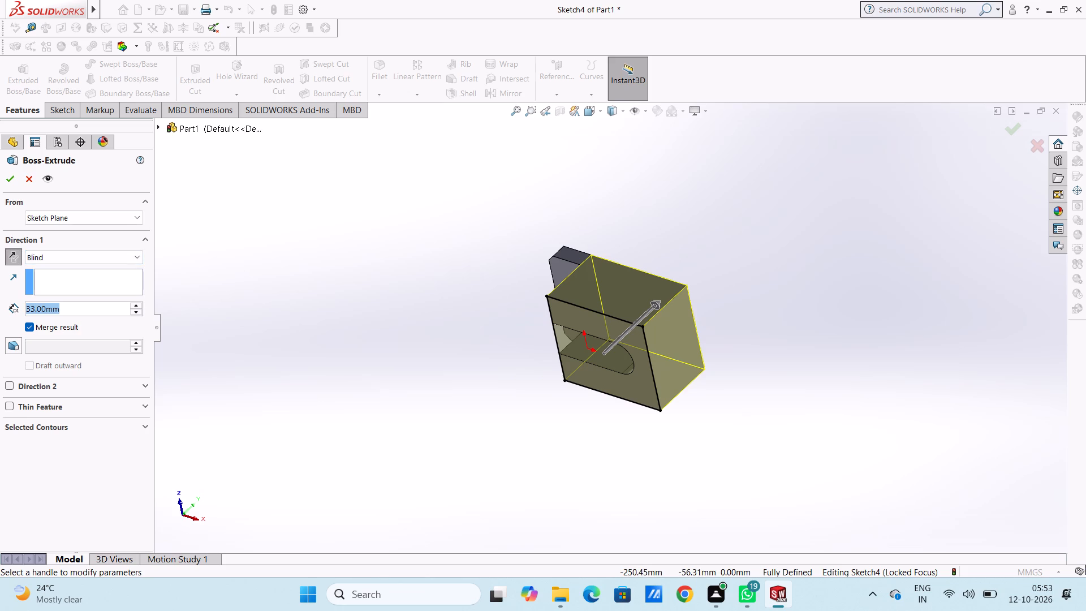
pyautogui.press('8')
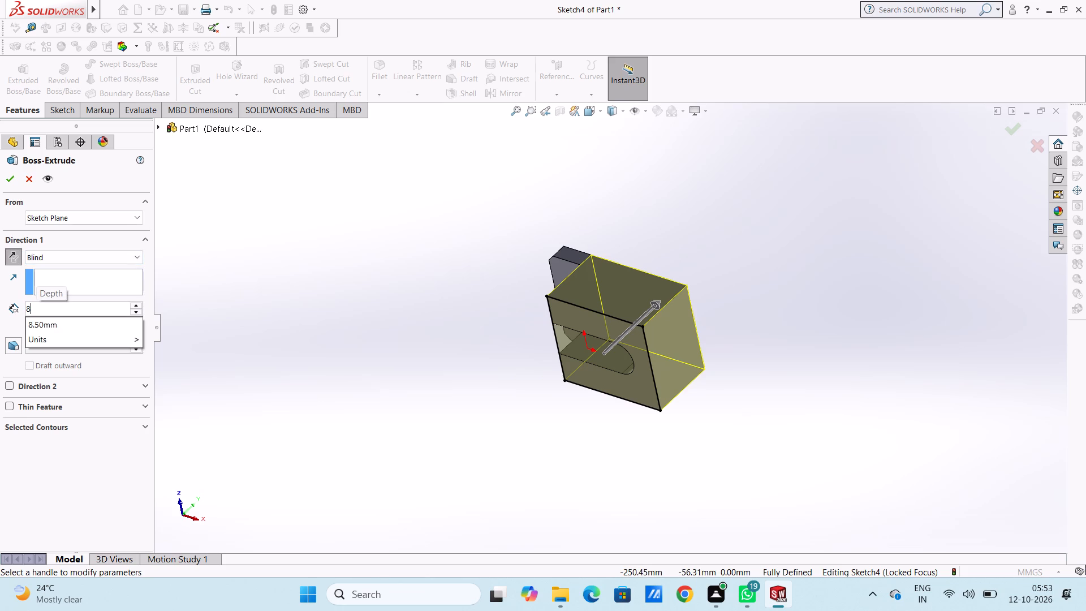
pyautogui.press('Return')
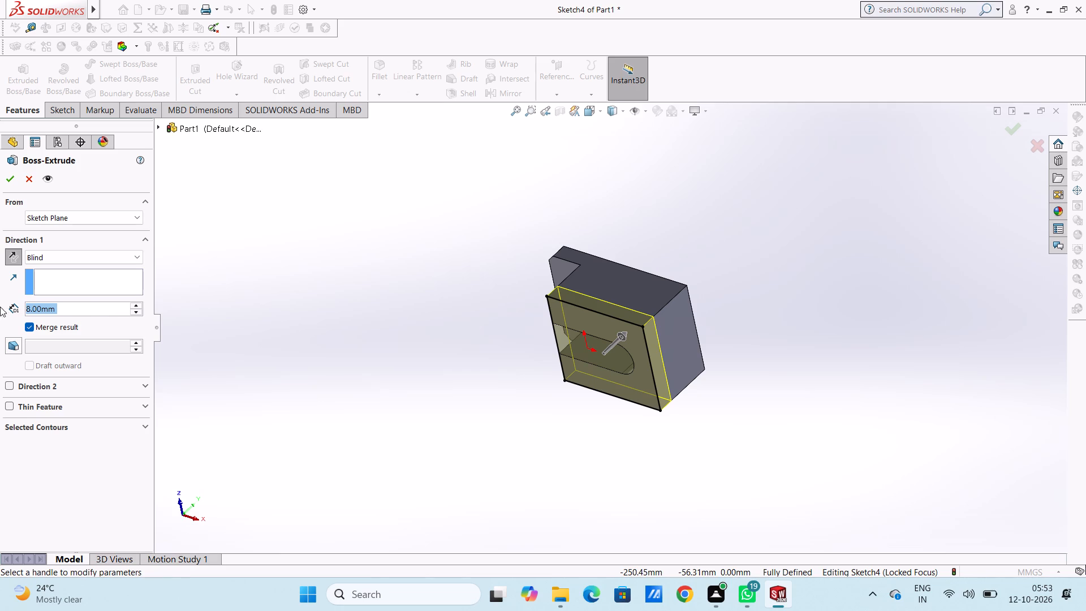
pyautogui.click(7, 180)
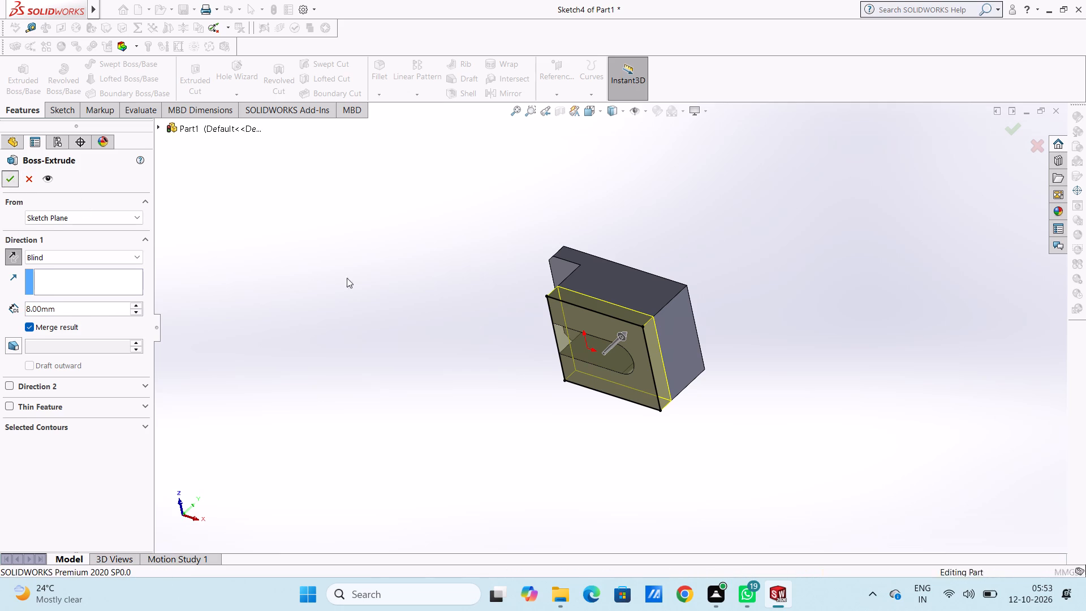
pyautogui.click(356, 279)
# Open a new sketch on the top face of the slotted plate, viewed from the top.
pyautogui.moveTo(394, 247); pyautogui.dragTo(430, 410, button='middle')
pyautogui.scroll(1, 395, 248)
pyautogui.moveTo(366, 285); pyautogui.dragTo(342, 414, button='middle')
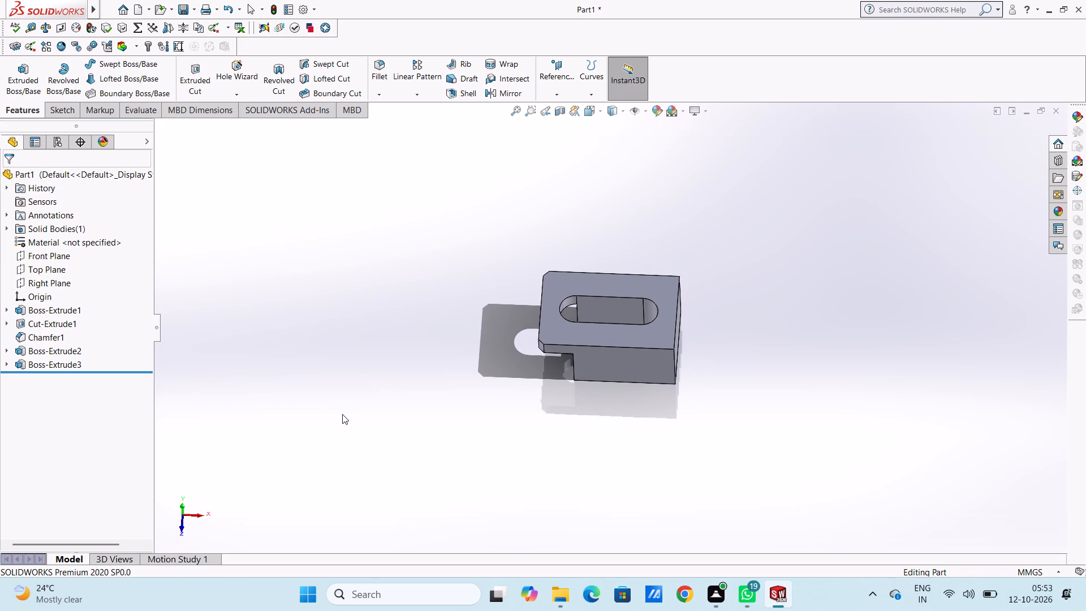
pyautogui.hotkey('ctrl', '7')
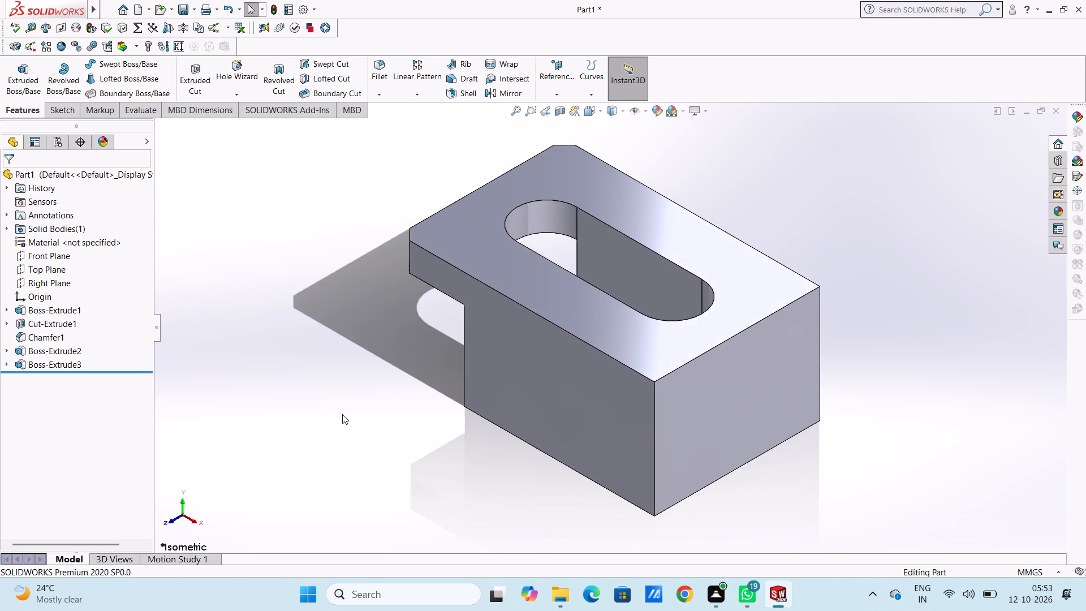
pyautogui.hotkey('ctrl', '5')
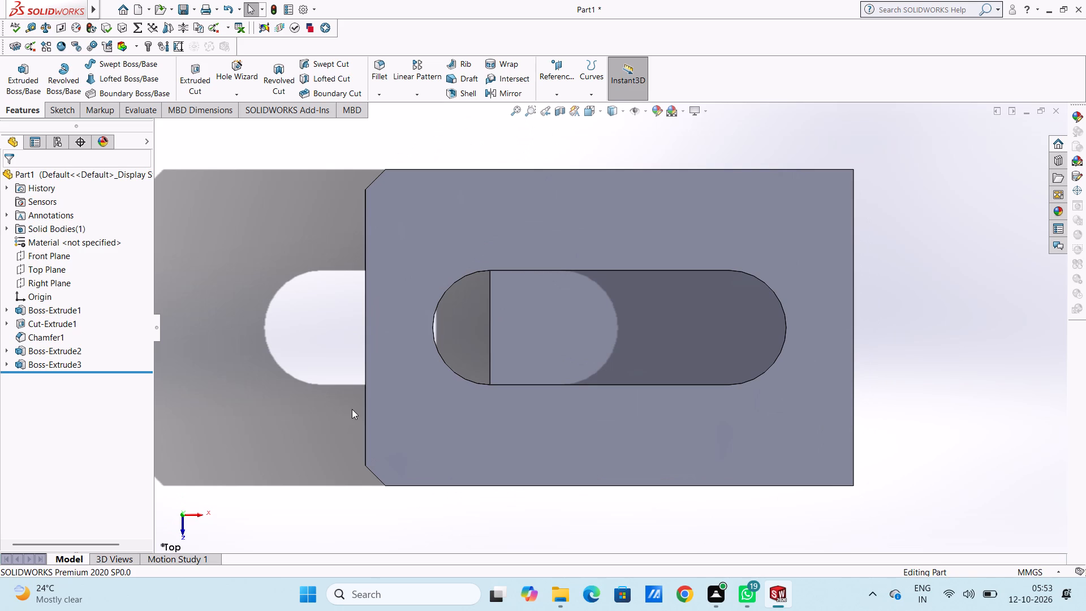
pyautogui.scroll(3, 618, 310)
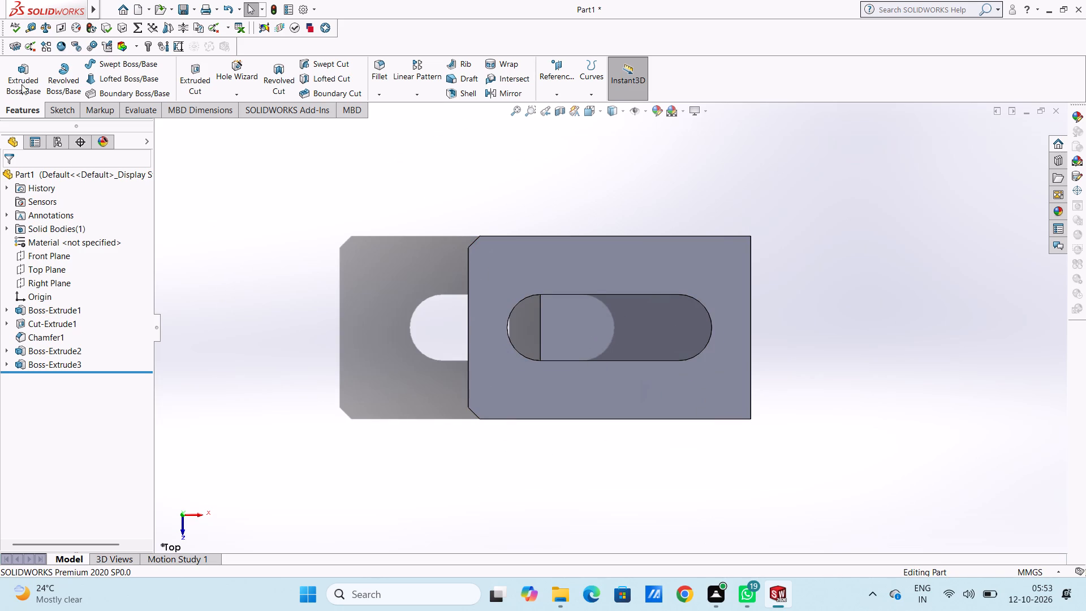
pyautogui.click(598, 257)
pyautogui.click(645, 227)
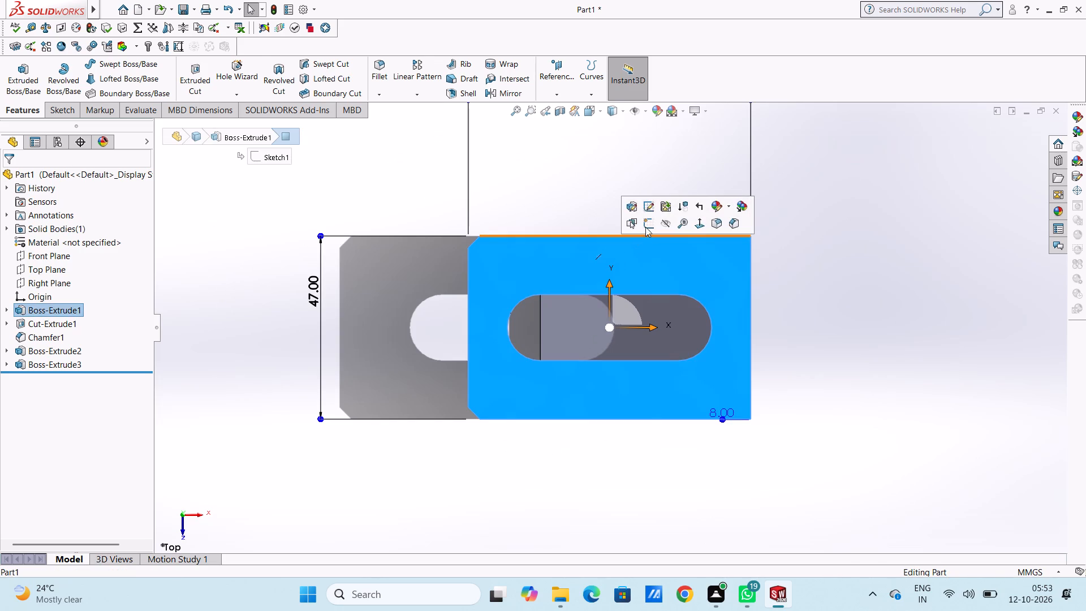
pyautogui.click(564, 221)
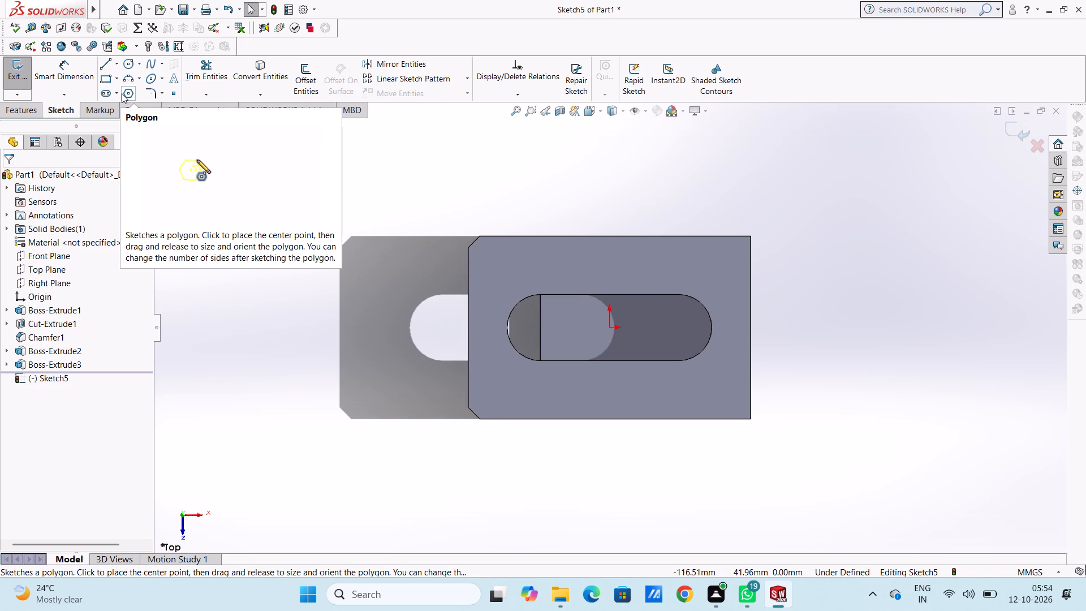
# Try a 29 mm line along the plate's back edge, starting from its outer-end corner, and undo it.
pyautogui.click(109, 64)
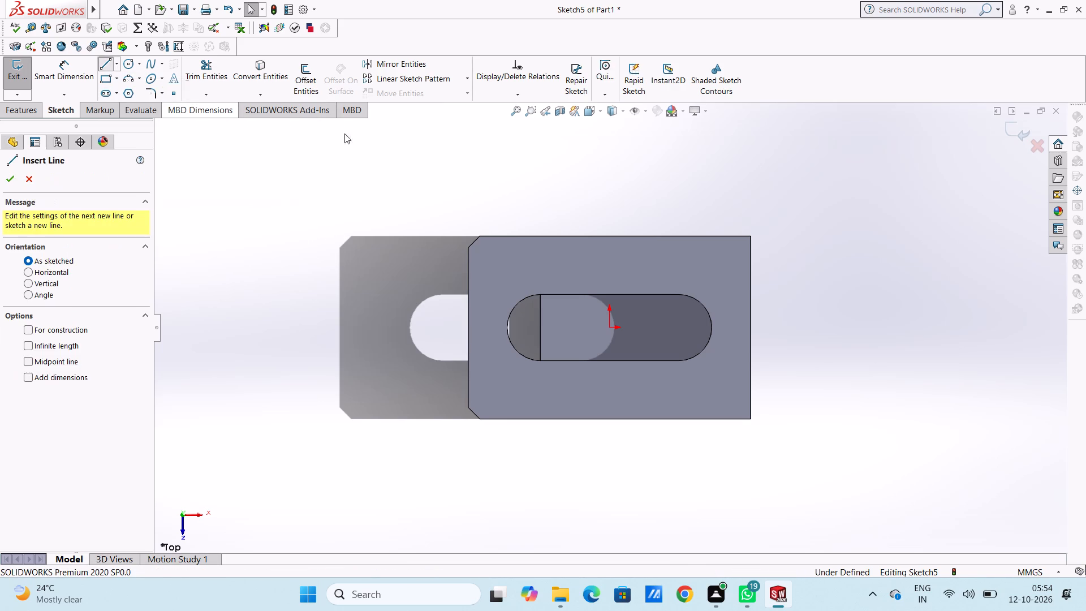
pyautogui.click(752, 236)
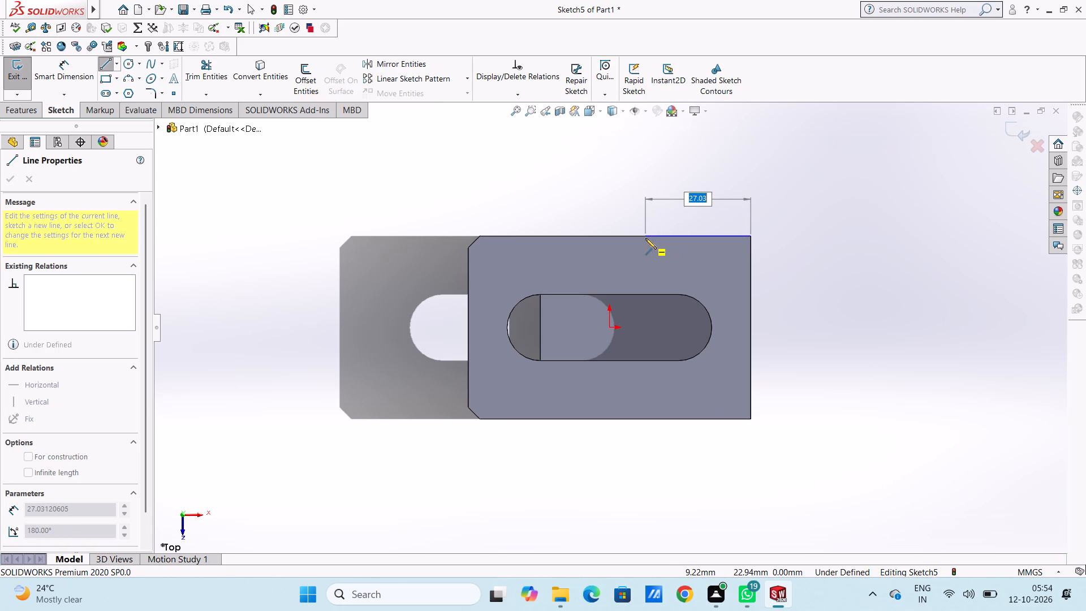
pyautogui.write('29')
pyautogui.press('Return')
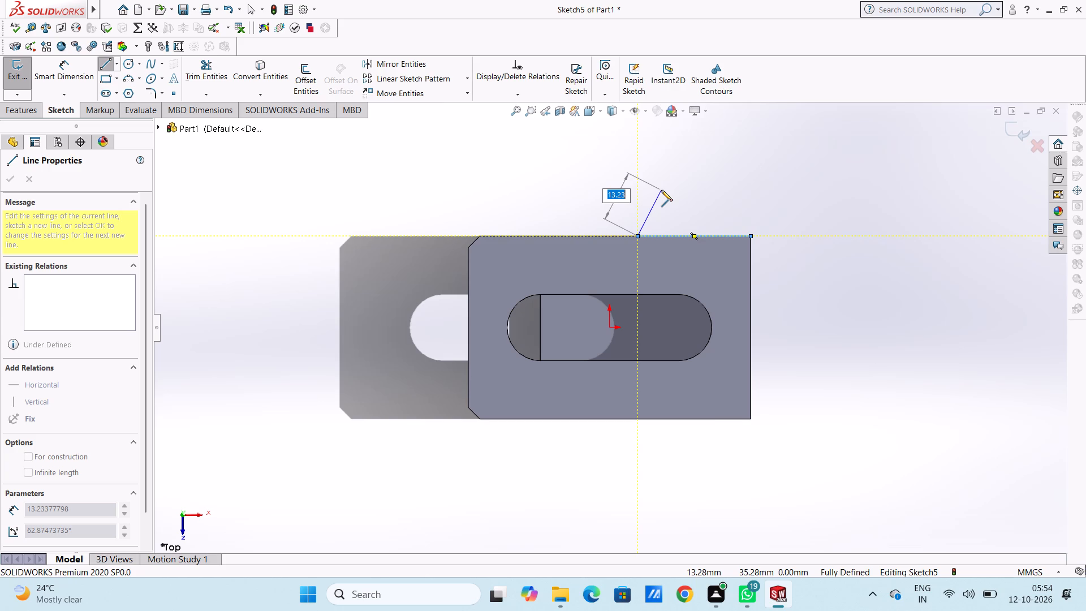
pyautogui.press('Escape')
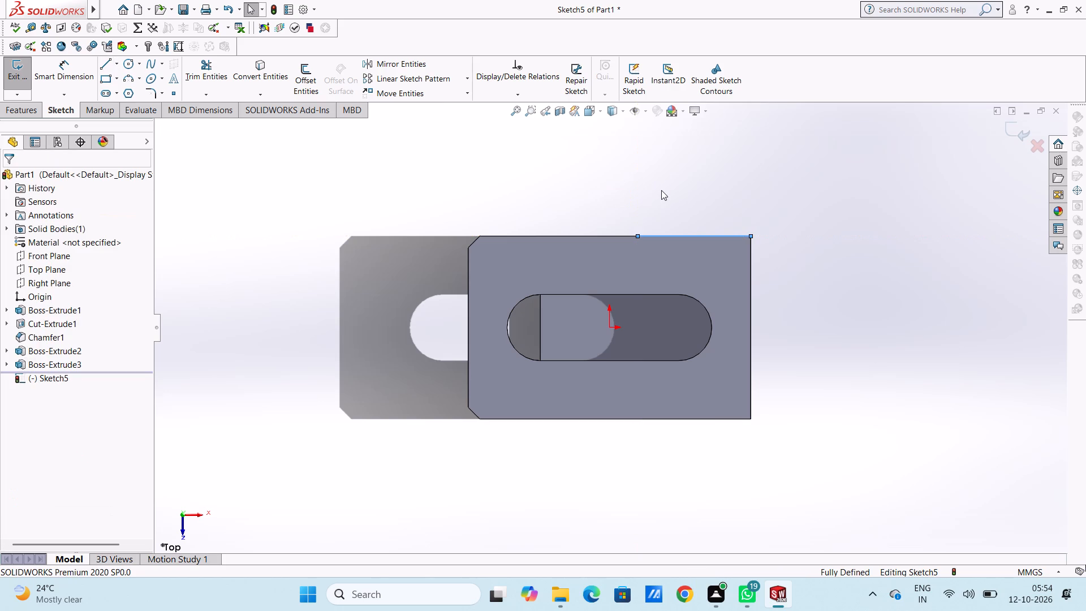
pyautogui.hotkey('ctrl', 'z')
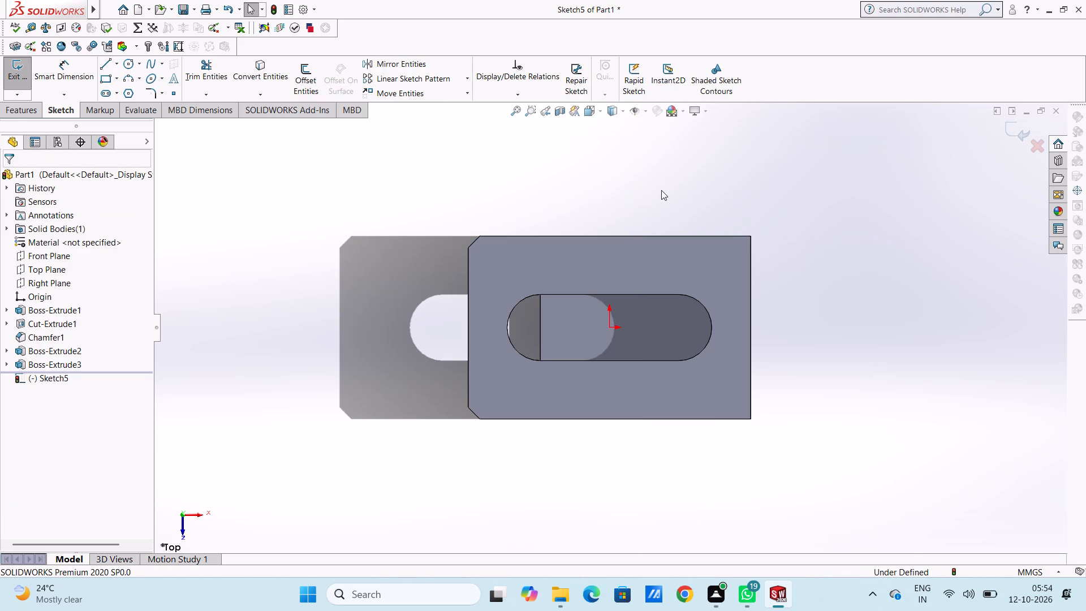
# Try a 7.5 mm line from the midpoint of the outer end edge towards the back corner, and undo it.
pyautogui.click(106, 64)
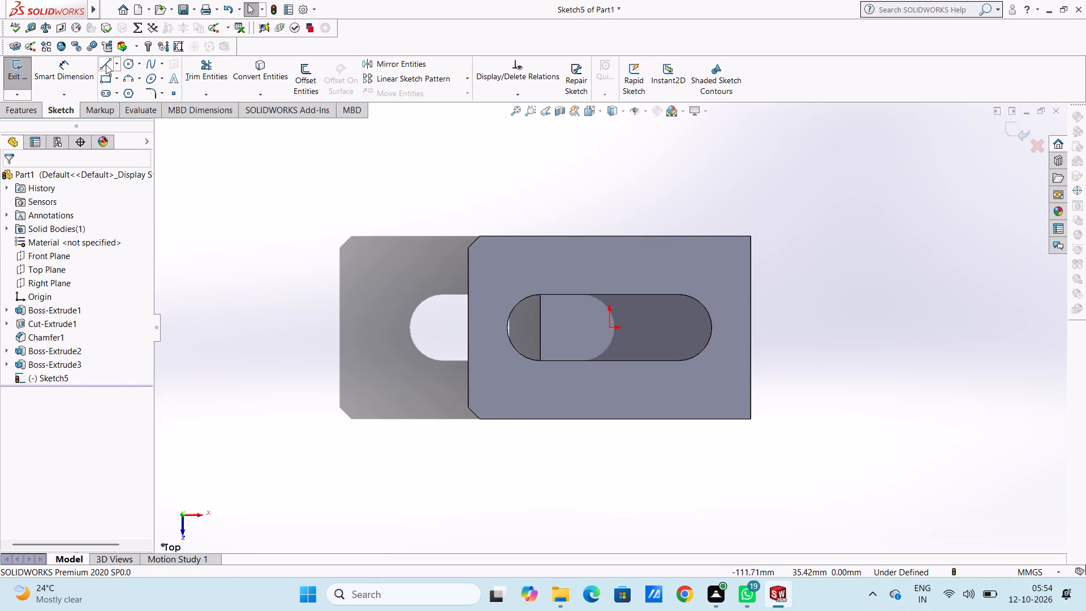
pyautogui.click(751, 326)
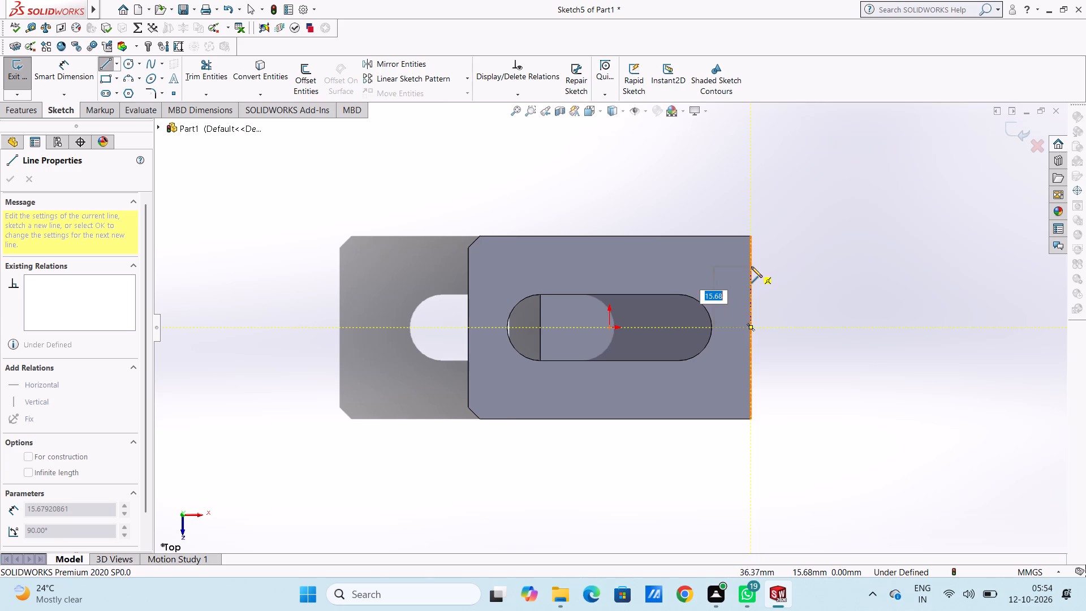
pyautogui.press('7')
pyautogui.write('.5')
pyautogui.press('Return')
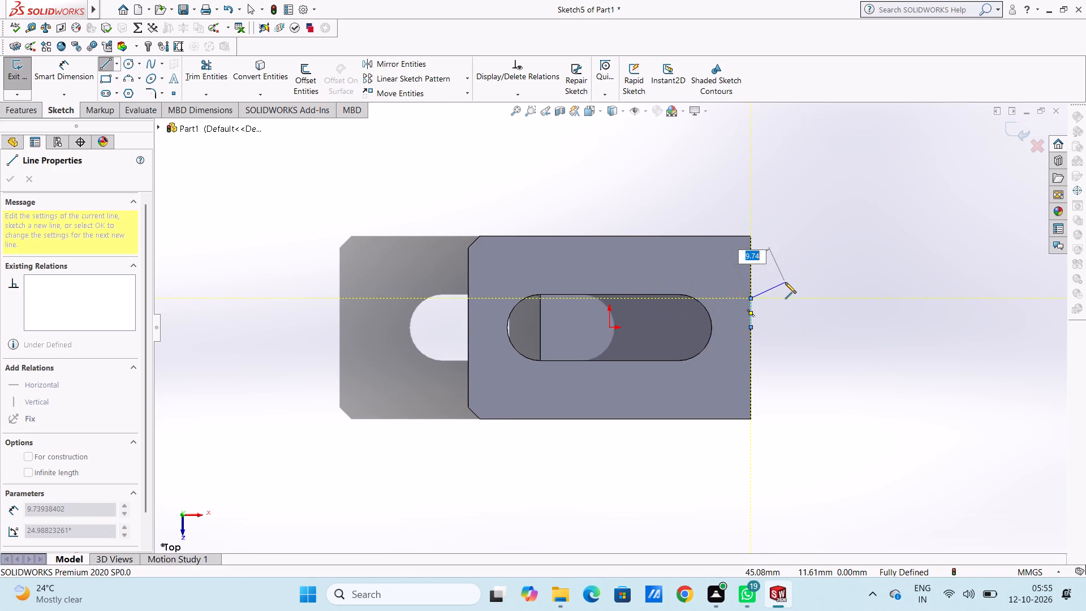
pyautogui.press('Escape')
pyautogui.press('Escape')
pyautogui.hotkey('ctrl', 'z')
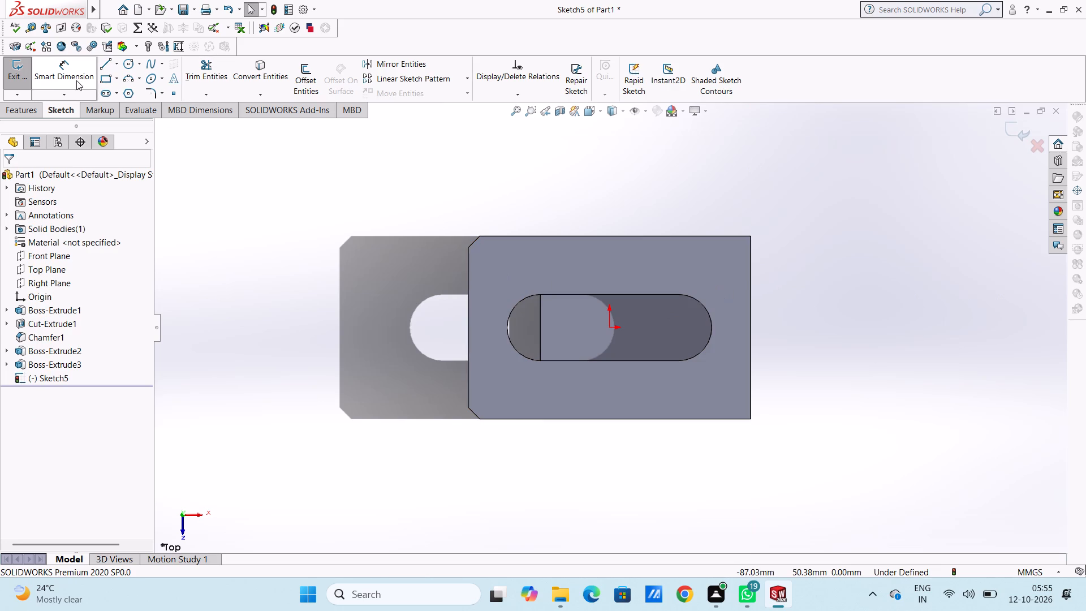
# Draw a closed rectangular profile of lines, 7.5 mm along the outer end edge and 29 mm along the back edge, at the back outer corner.
pyautogui.click(110, 61)
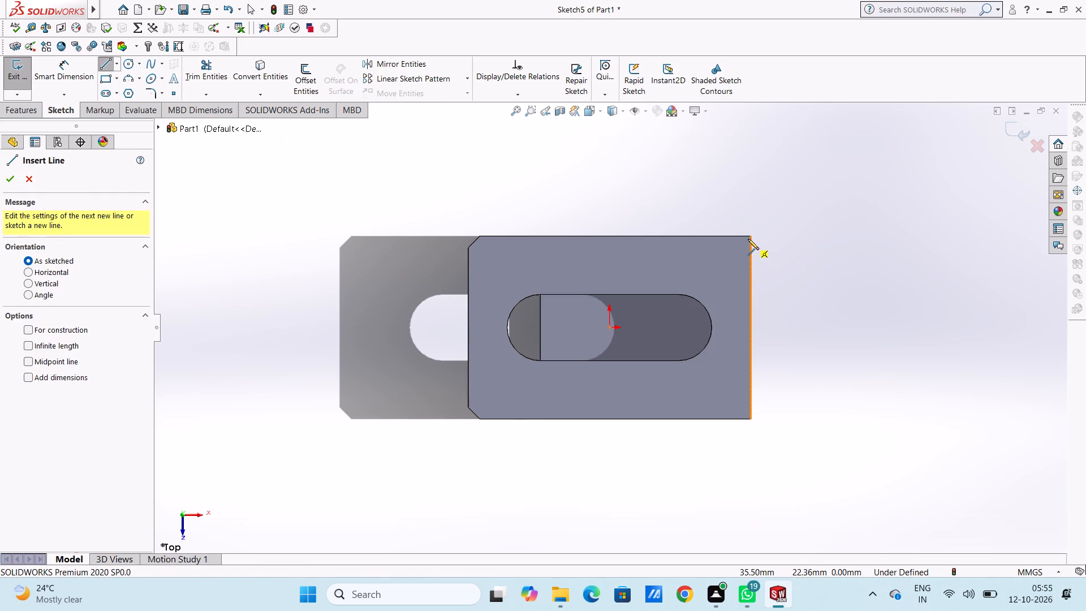
pyautogui.click(750, 235)
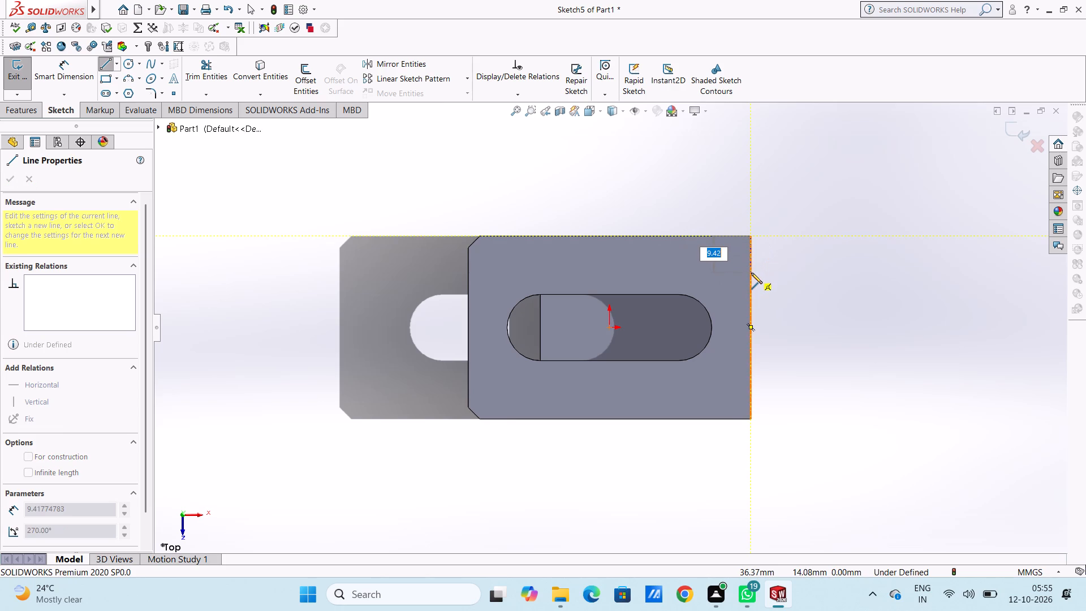
pyautogui.press('7')
pyautogui.write('.5')
pyautogui.press('Return')
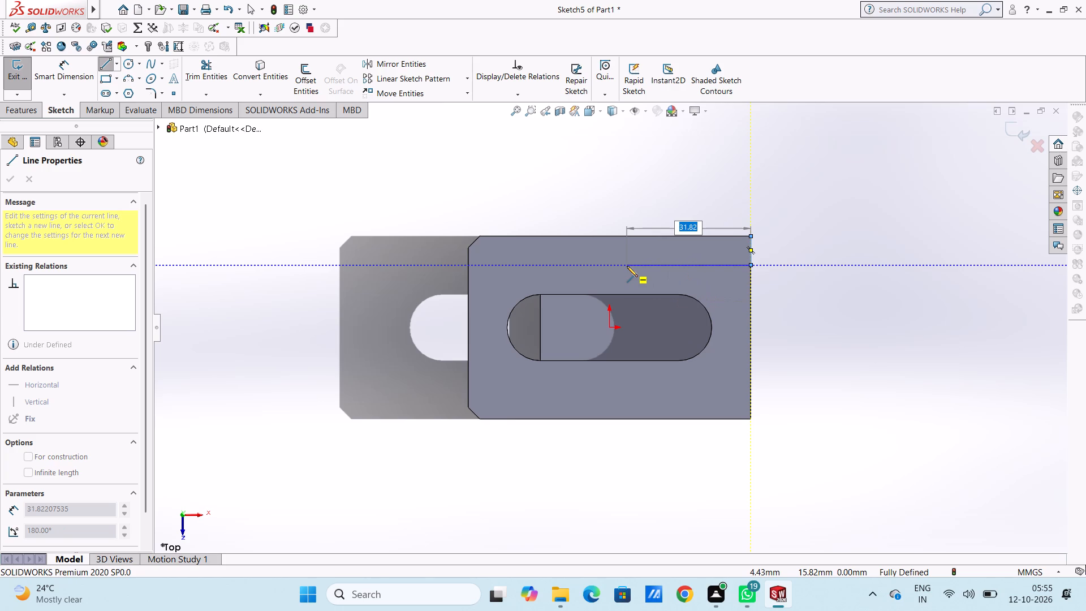
pyautogui.write('29')
pyautogui.press('Return')
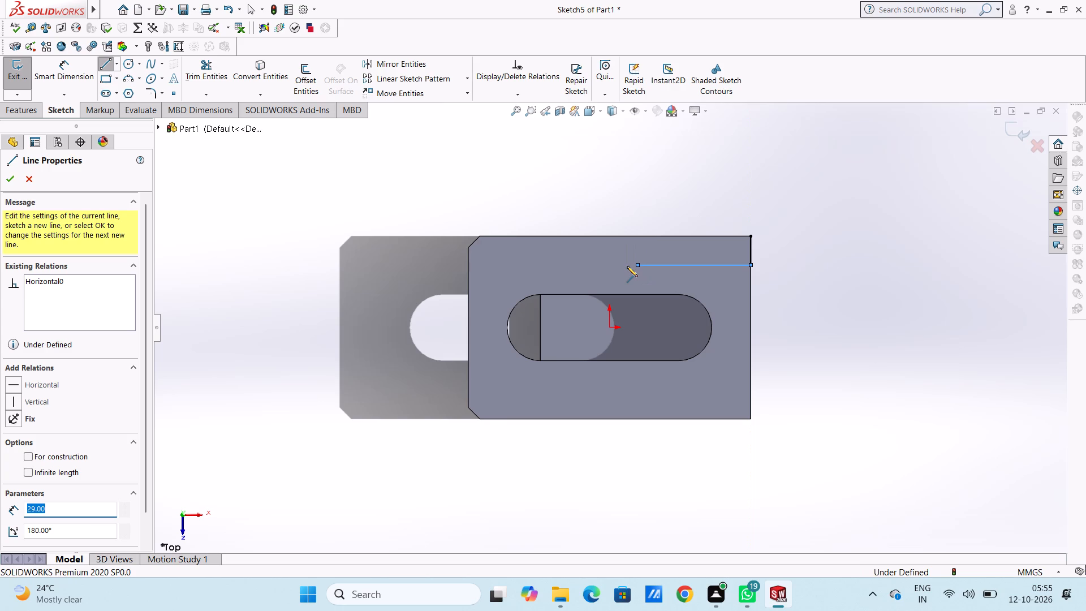
pyautogui.click(636, 235)
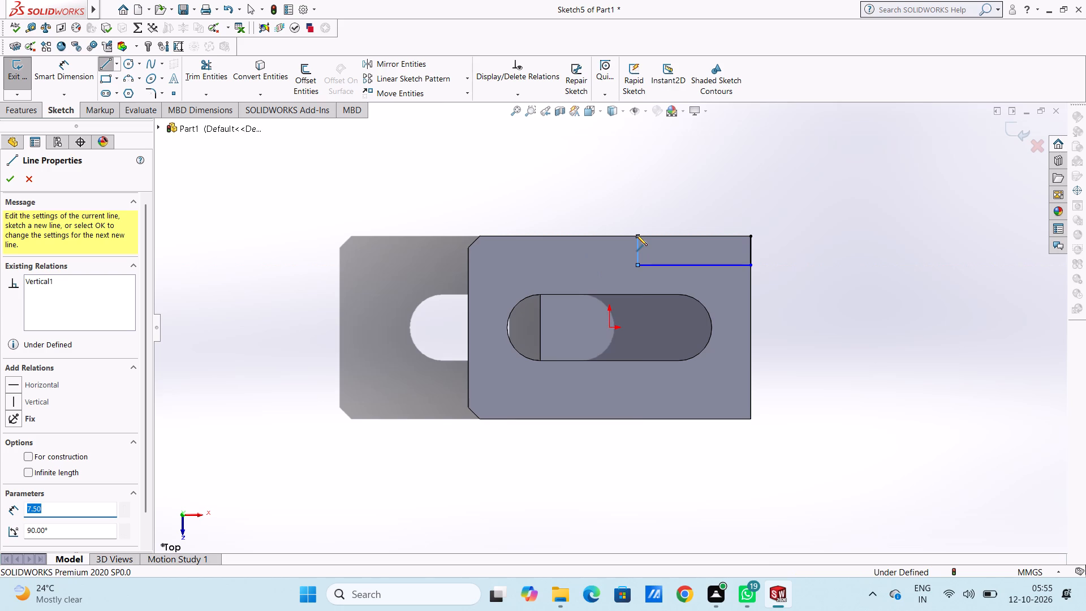
pyautogui.click(749, 237)
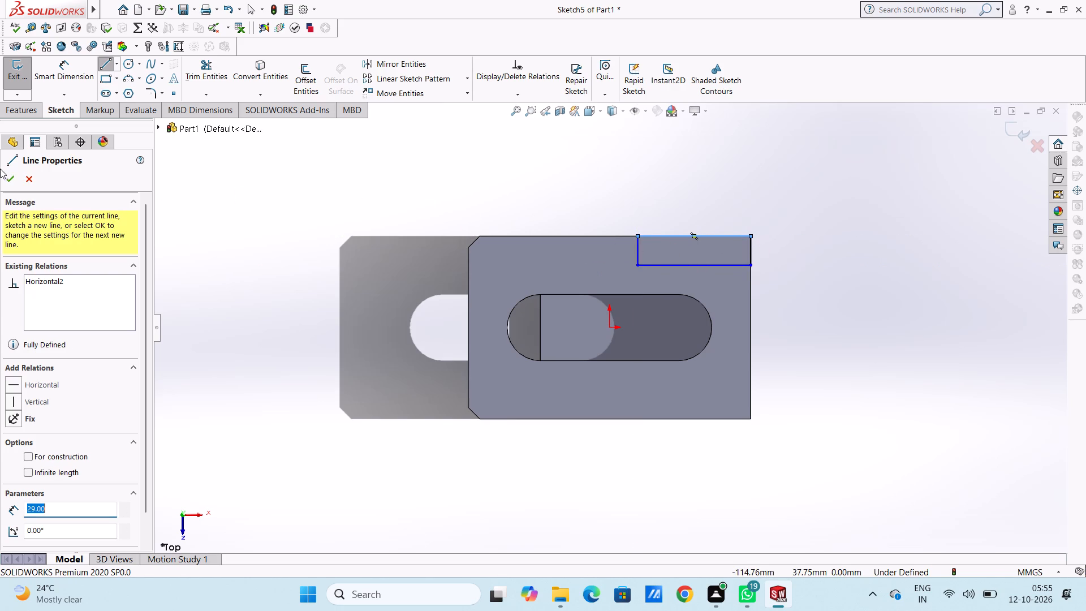
pyautogui.click(13, 174)
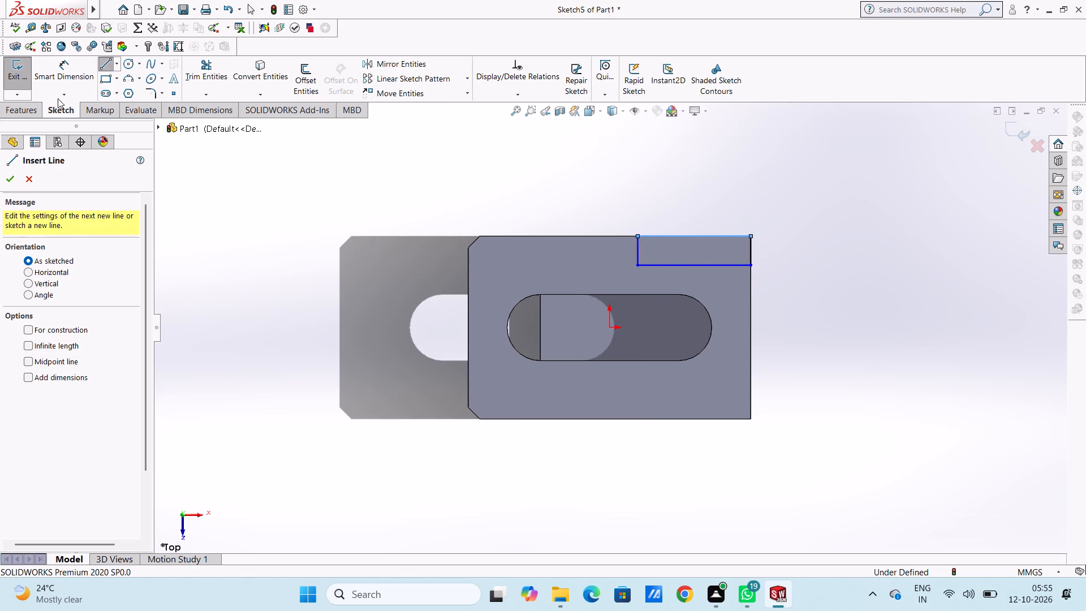
pyautogui.click(13, 175)
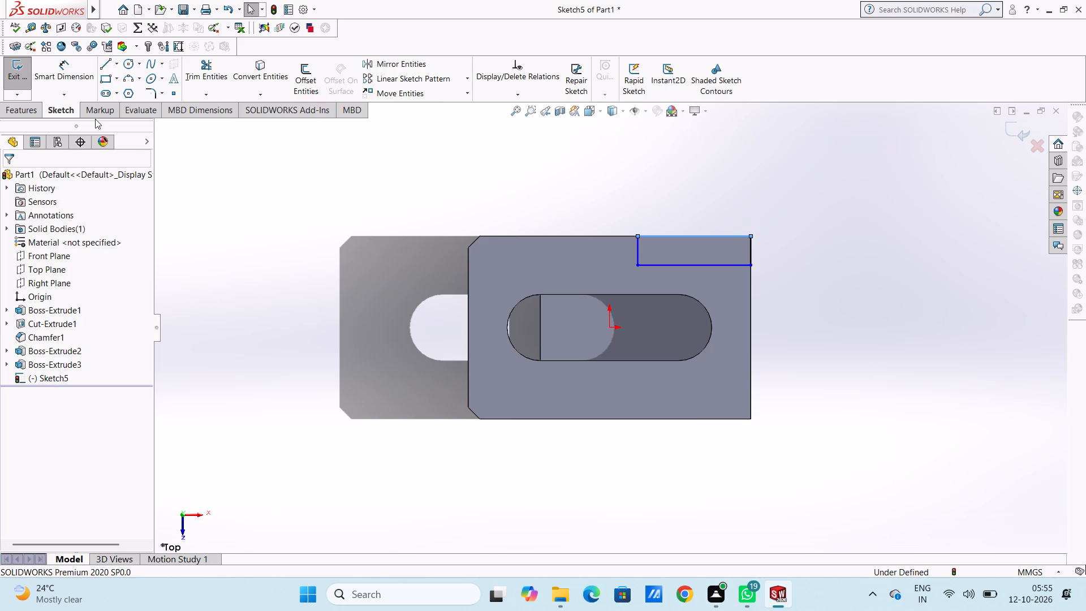
# Dimension the corner profile's length along the back edge as 29 mm and its width as 7.5 mm.
pyautogui.click(79, 72)
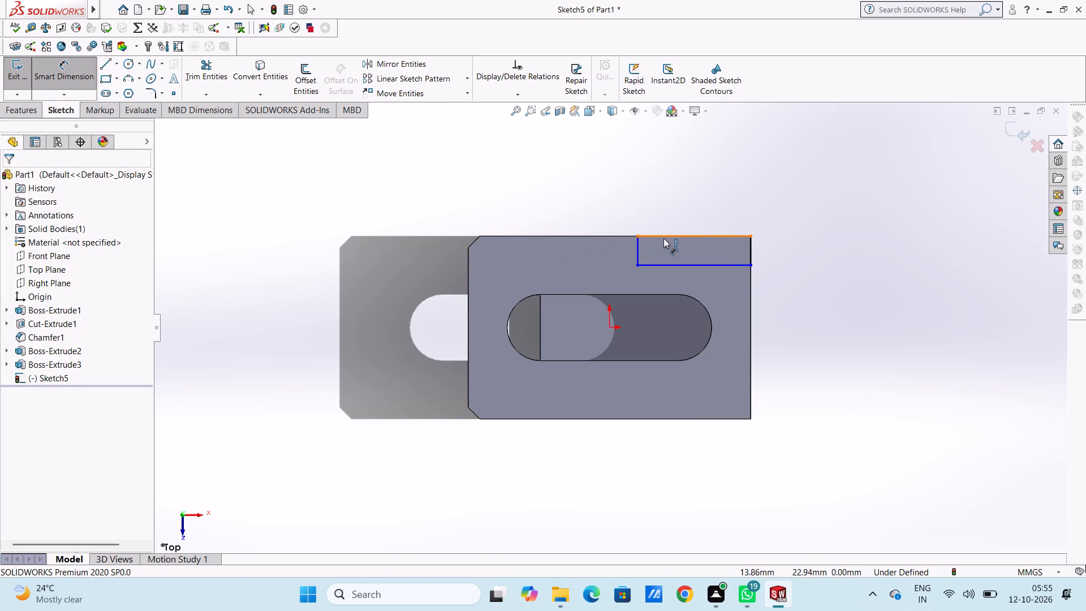
pyautogui.click(662, 236)
pyautogui.click(516, 168)
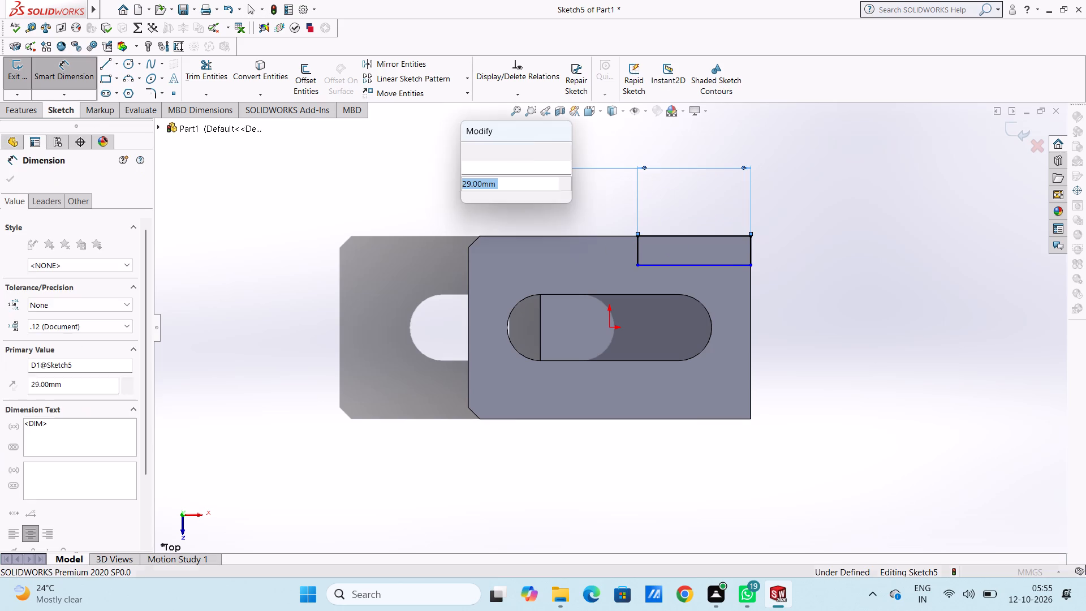
pyautogui.click(466, 152)
pyautogui.click(449, 151)
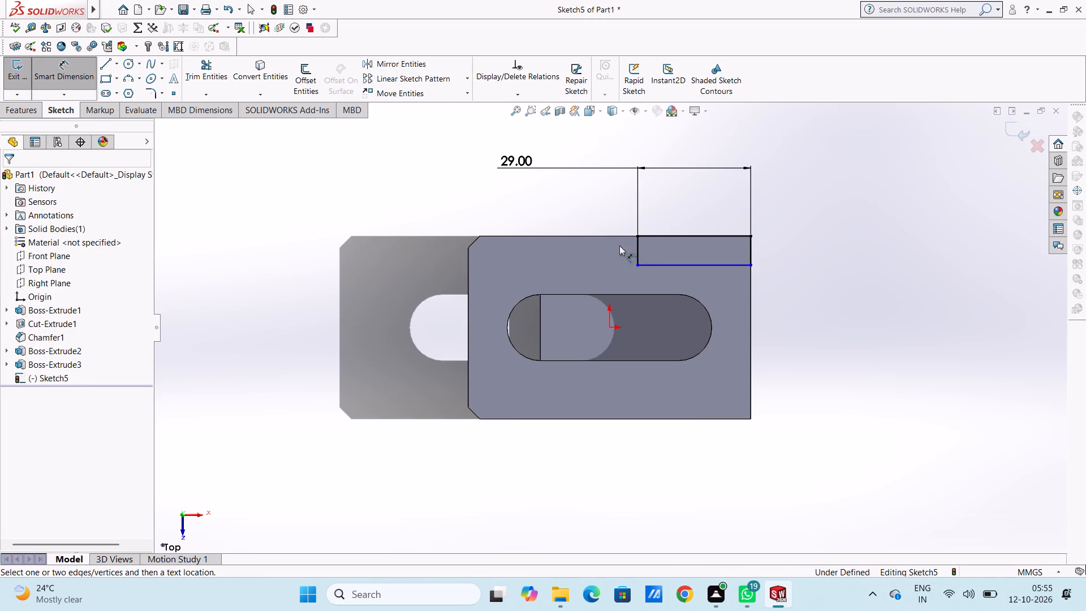
pyautogui.click(635, 244)
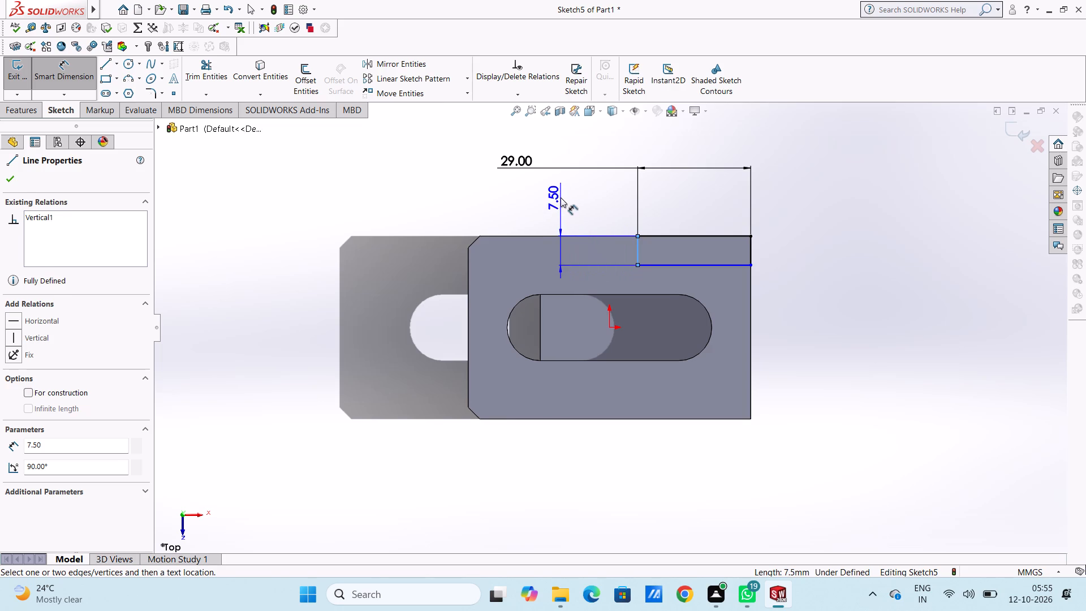
pyautogui.click(561, 197)
pyautogui.click(509, 178)
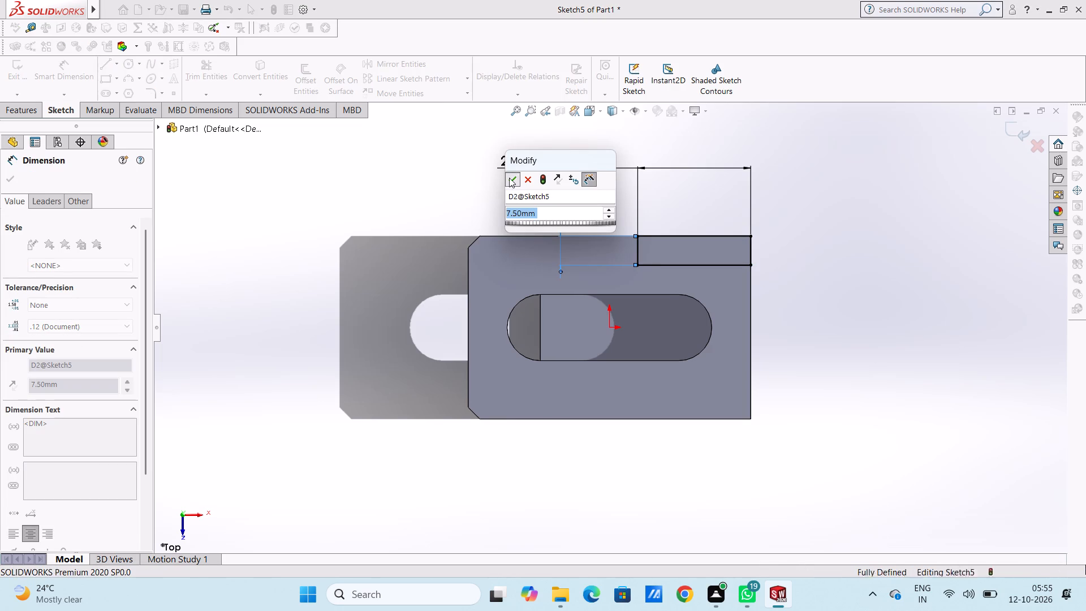
pyautogui.click(450, 196)
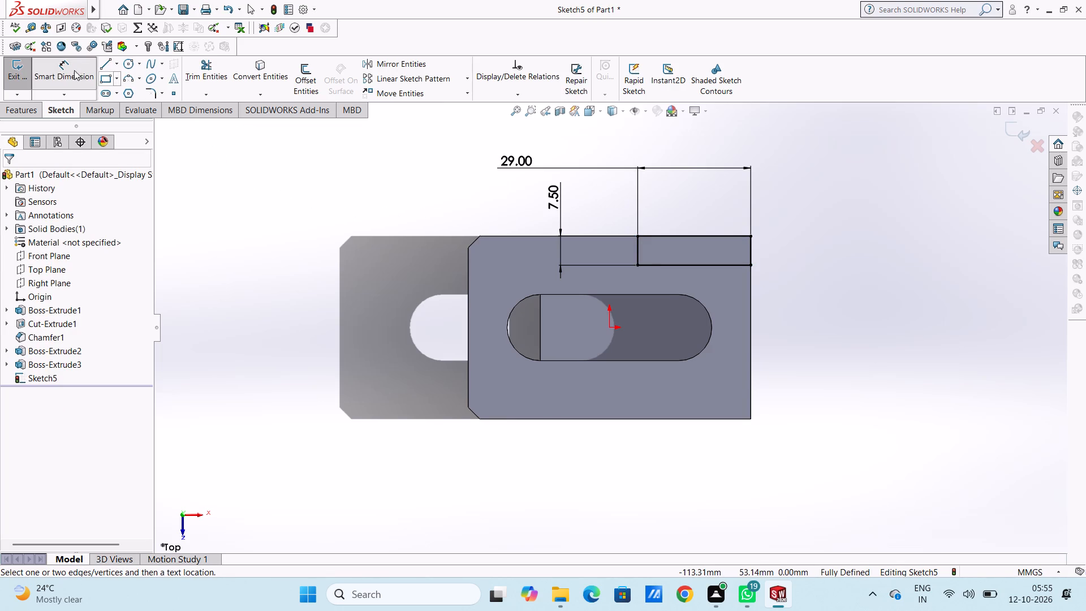
pyautogui.click(70, 64)
# Draw a corner rectangle at the plate's front outer corner, 29 mm along the front edge and 7.5 mm wide.
pyautogui.click(107, 80)
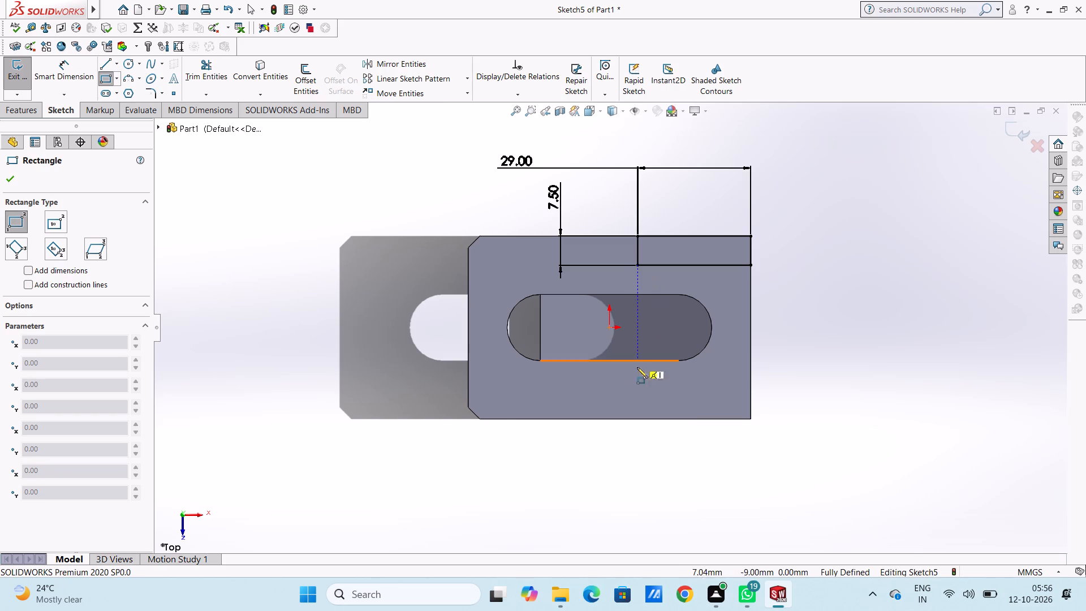
pyautogui.click(638, 419)
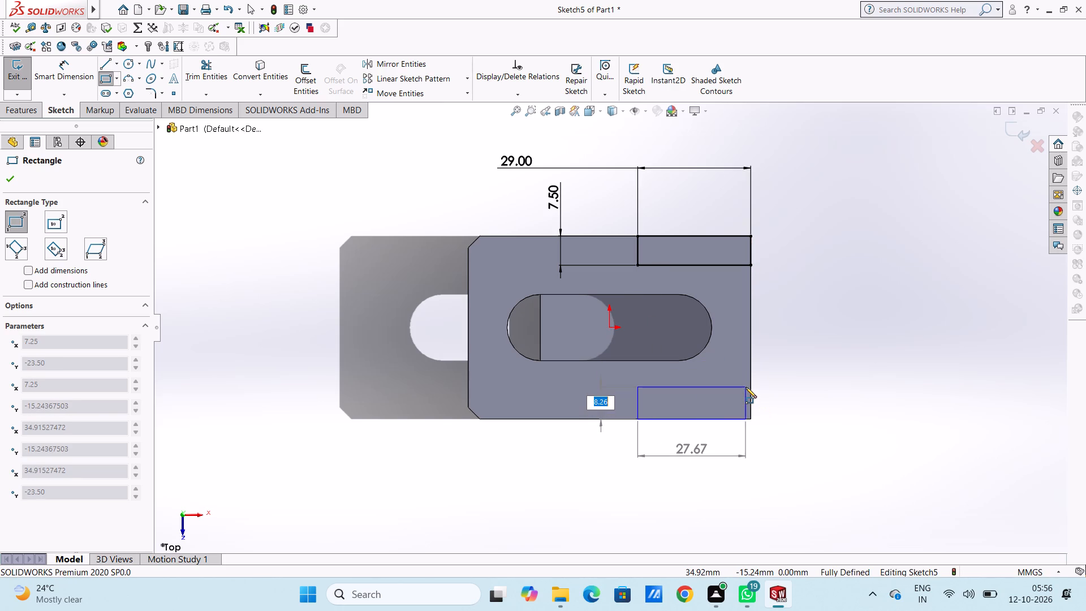
pyautogui.write('7.5')
pyautogui.press('Return')
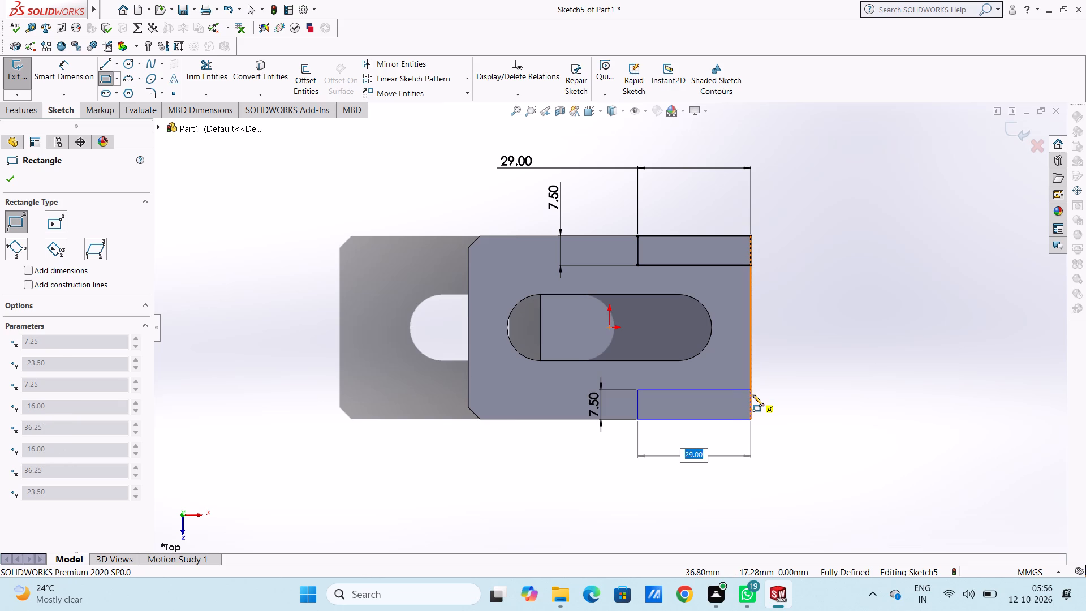
pyautogui.click(753, 395)
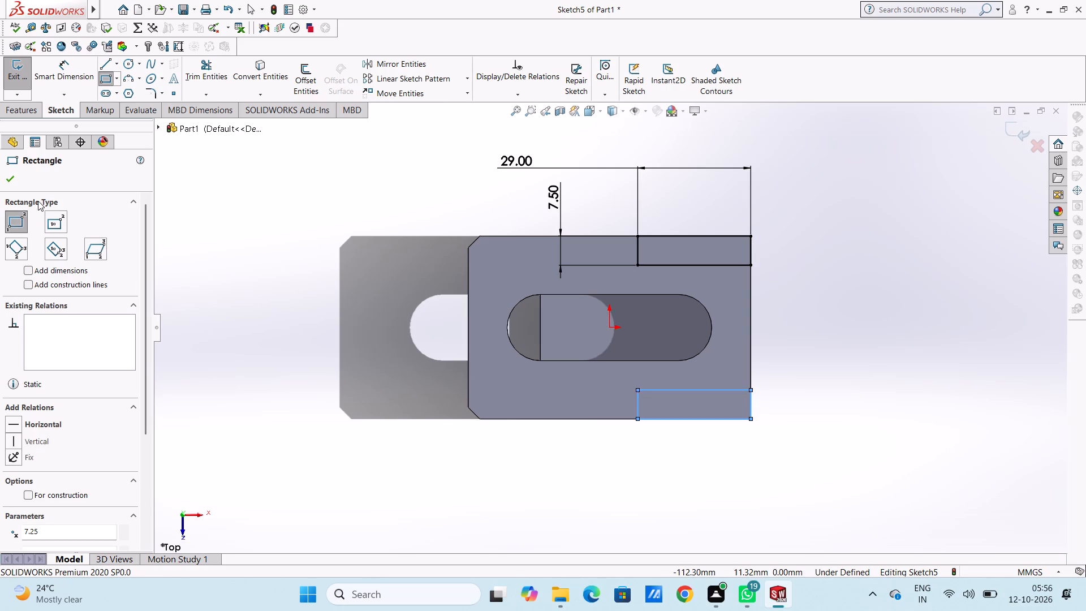
pyautogui.click(7, 178)
# Dimension the front corner rectangle's length along the front edge as 29 mm and its width as 7.5 mm.
pyautogui.click(63, 72)
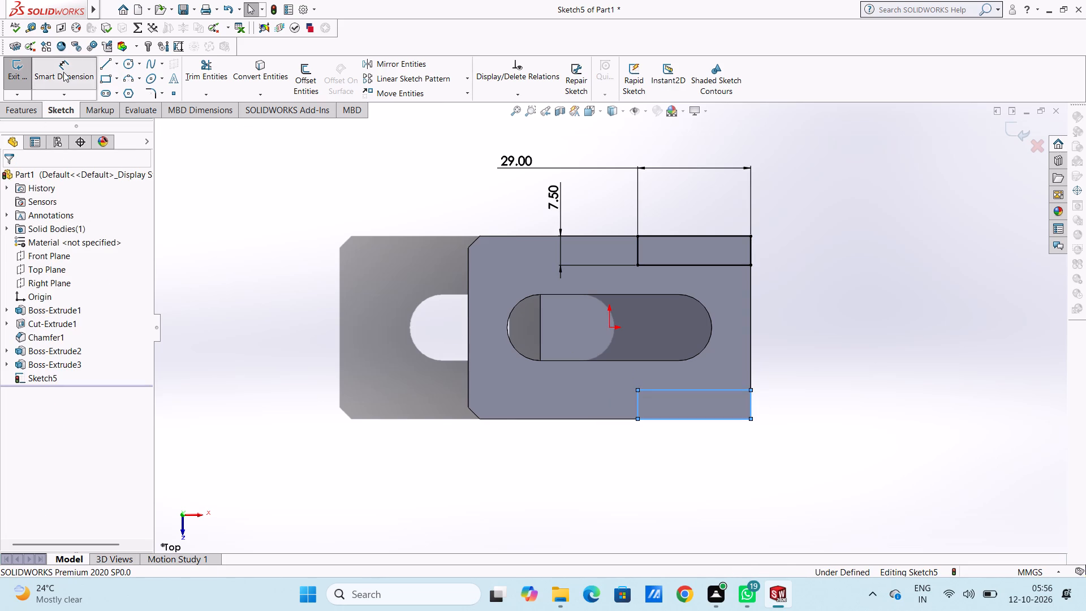
pyautogui.click(655, 417)
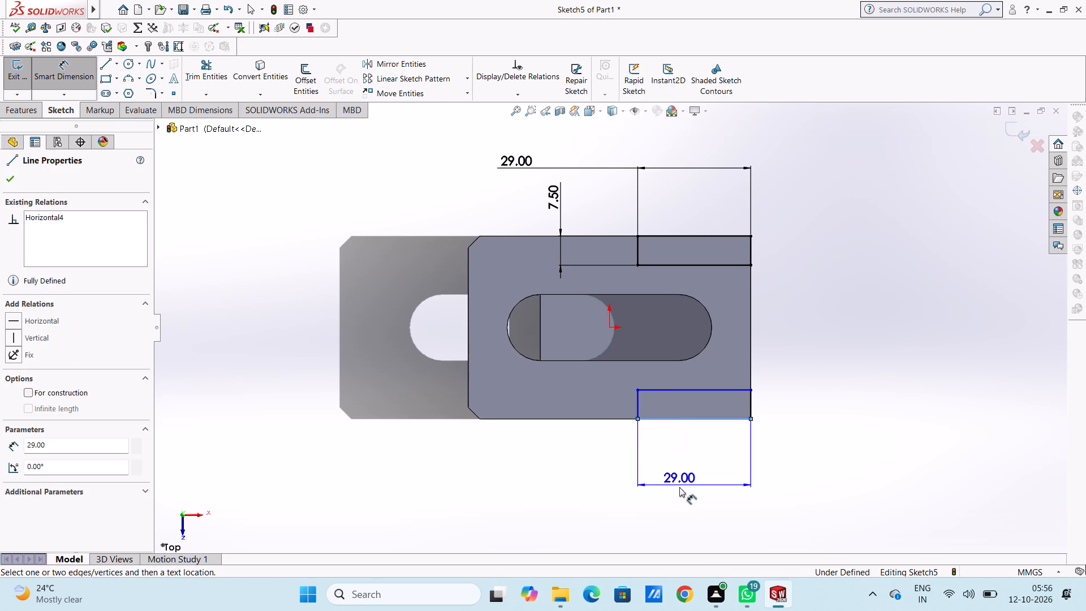
pyautogui.click(680, 487)
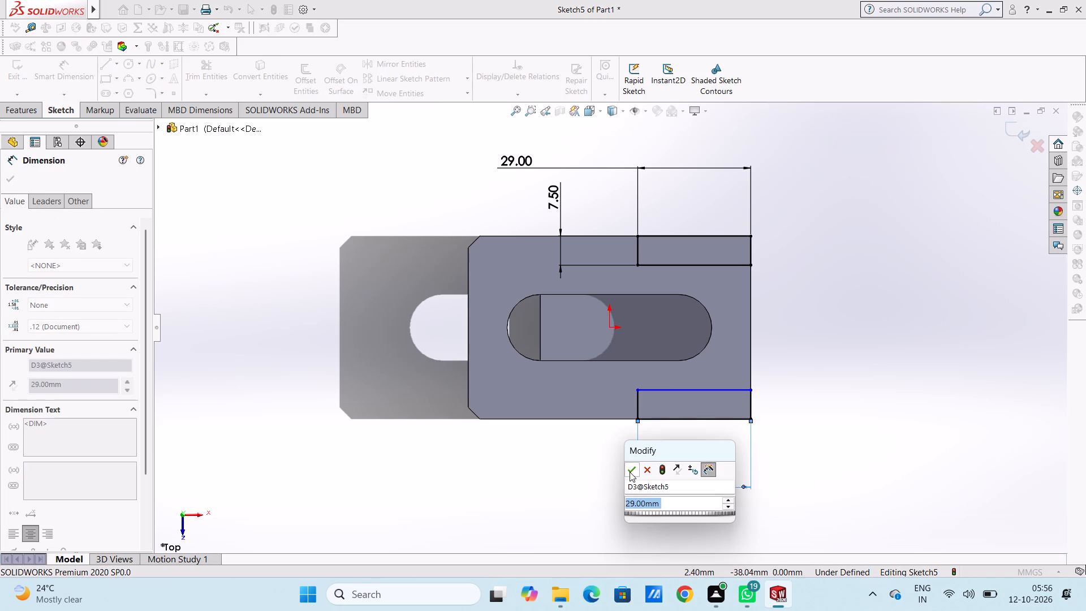
pyautogui.click(630, 472)
pyautogui.click(601, 472)
pyautogui.click(641, 401)
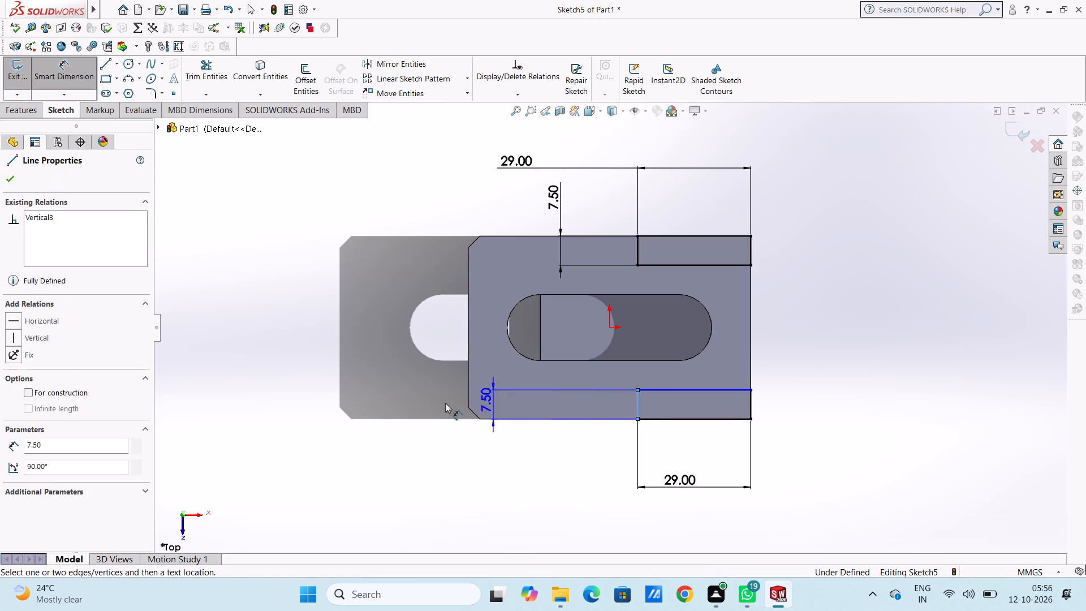
pyautogui.click(368, 469)
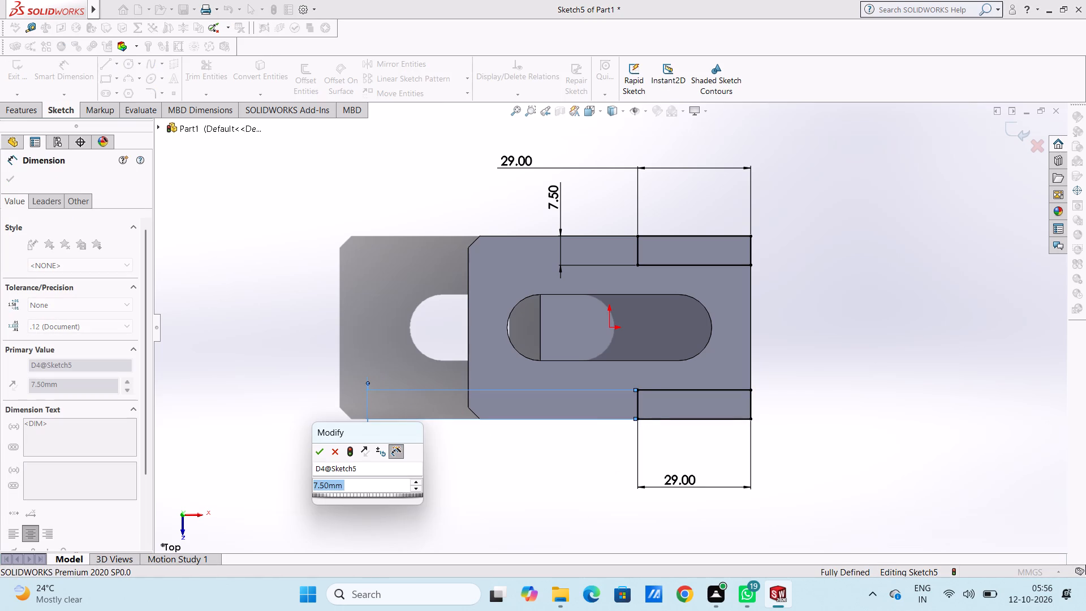
pyautogui.click(318, 451)
pyautogui.click(326, 419)
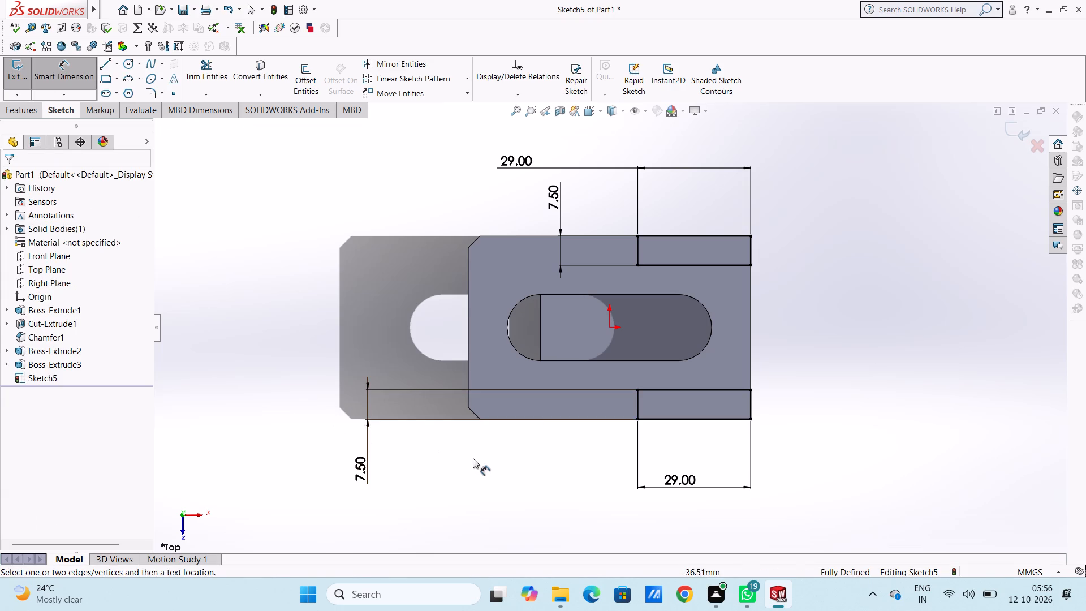
pyautogui.moveTo(481, 467); pyautogui.dragTo(441, 420, button='middle')
pyautogui.moveTo(62, 76); pyautogui.dragTo(64, 81)
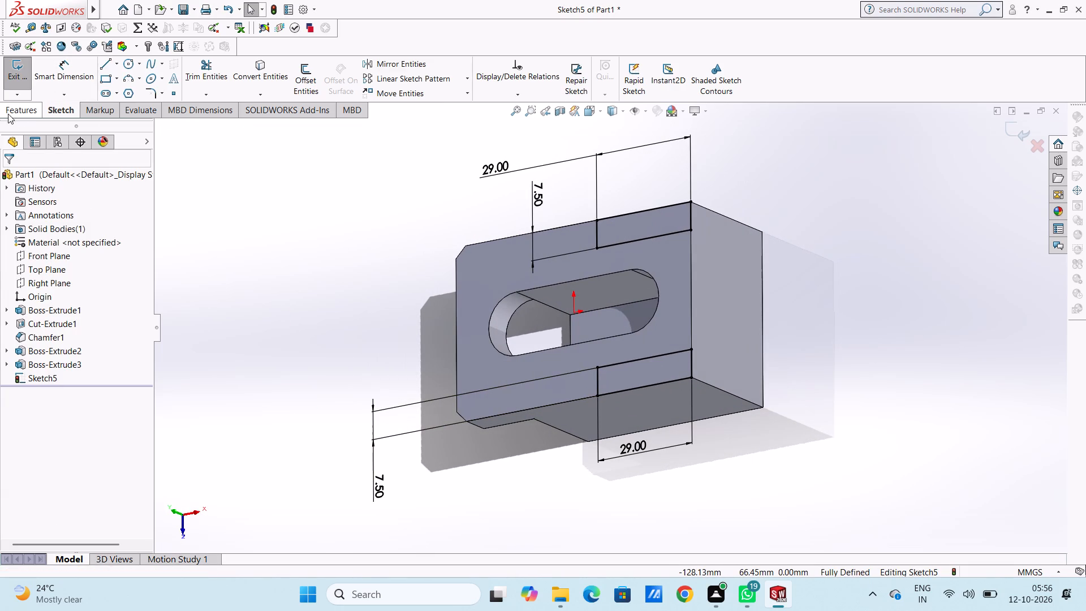
# Cut-extrude both corner rectangles down into the block with a blind depth of 25 mm.
pyautogui.click(8, 109)
pyautogui.click(196, 70)
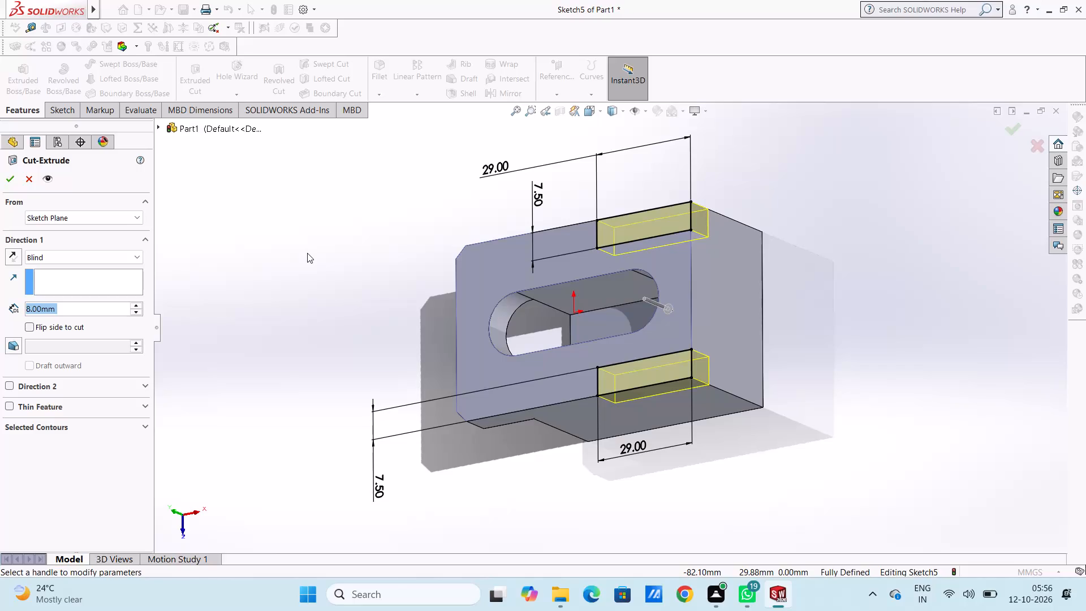
pyautogui.write('25')
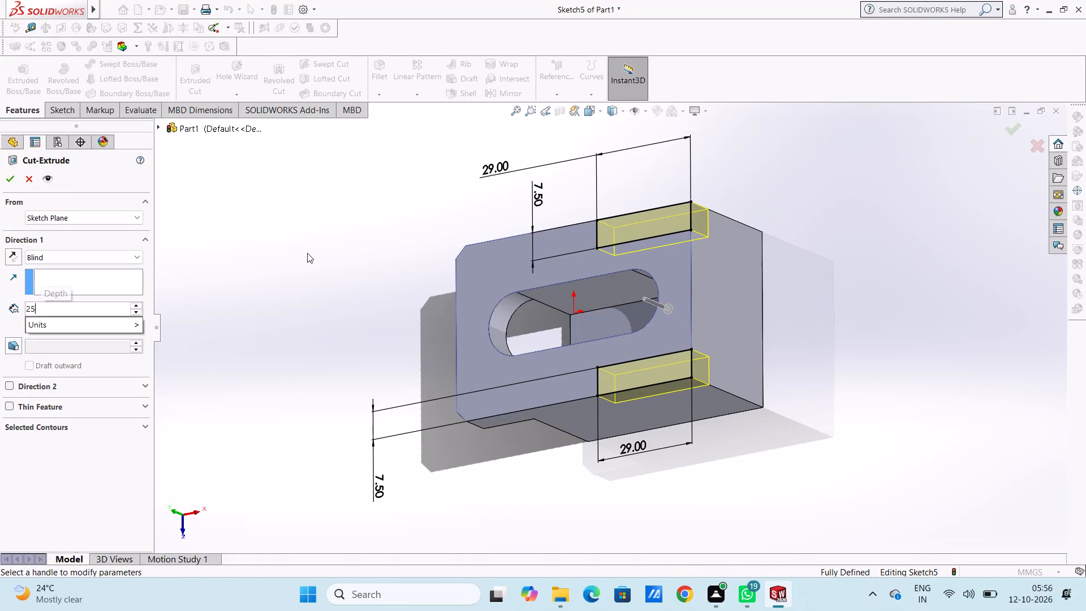
pyautogui.press('Return')
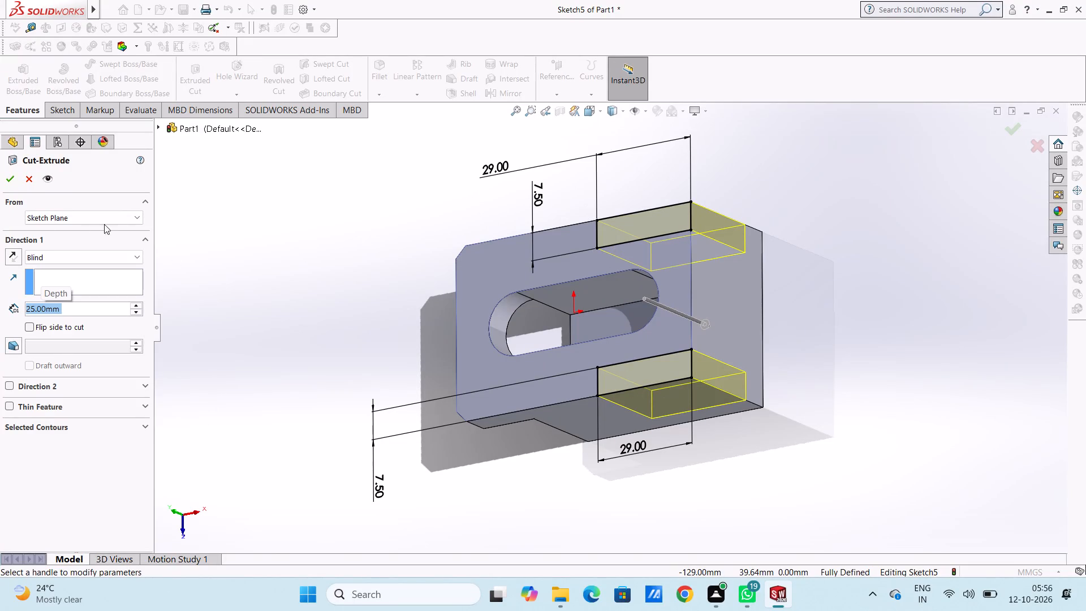
pyautogui.click(7, 177)
pyautogui.click(234, 281)
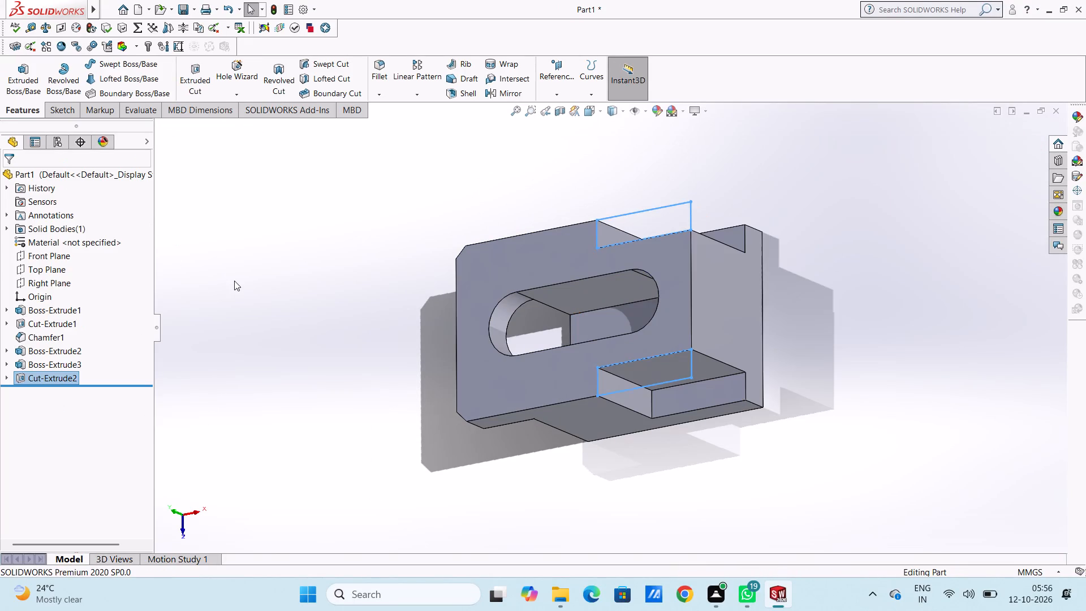
# Examine the two corner cuts on the block from the side, from above and at an angle.
pyautogui.moveTo(272, 326); pyautogui.dragTo(313, 224, button='middle')
pyautogui.moveTo(323, 366); pyautogui.dragTo(337, 249, button='middle')
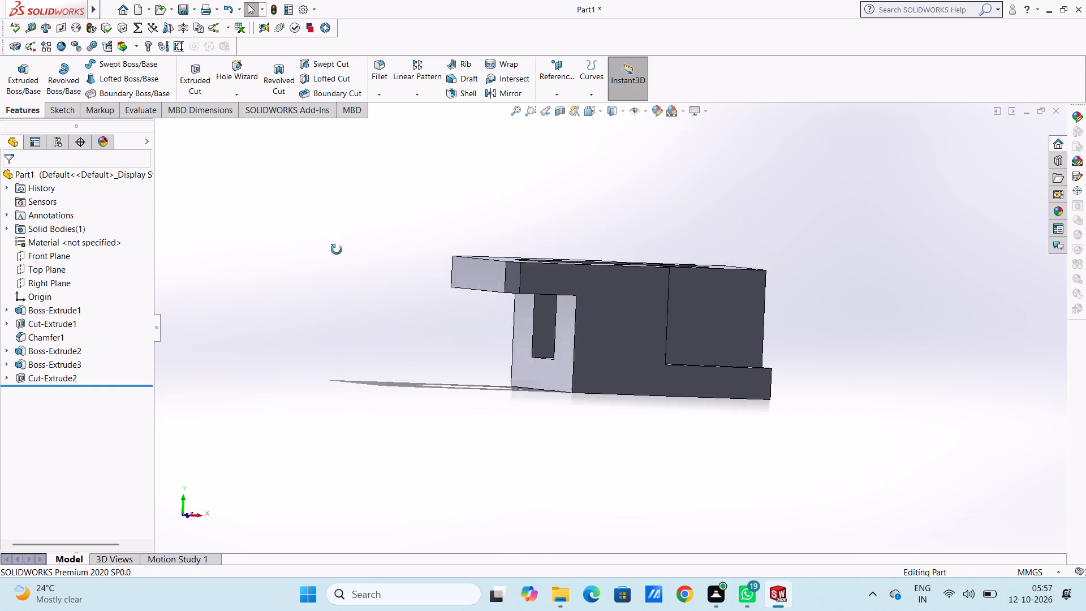
pyautogui.moveTo(337, 249); pyautogui.dragTo(312, 295, button='middle')
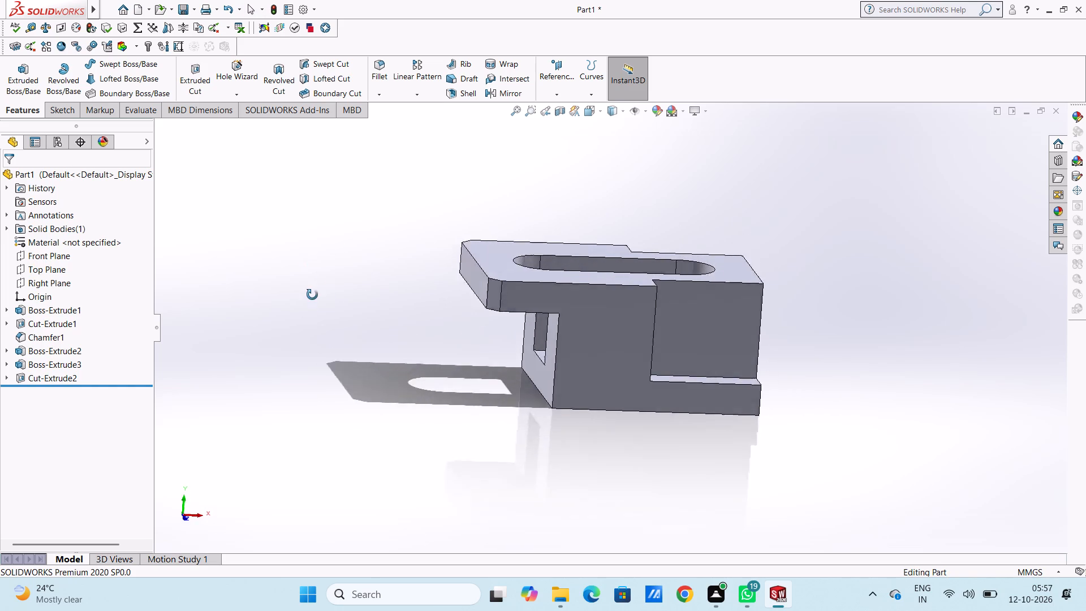
pyautogui.moveTo(312, 295); pyautogui.dragTo(301, 293, button='middle')
pyautogui.moveTo(298, 289); pyautogui.dragTo(298, 253, button='middle')
pyautogui.moveTo(331, 236); pyautogui.dragTo(344, 234, button='middle')
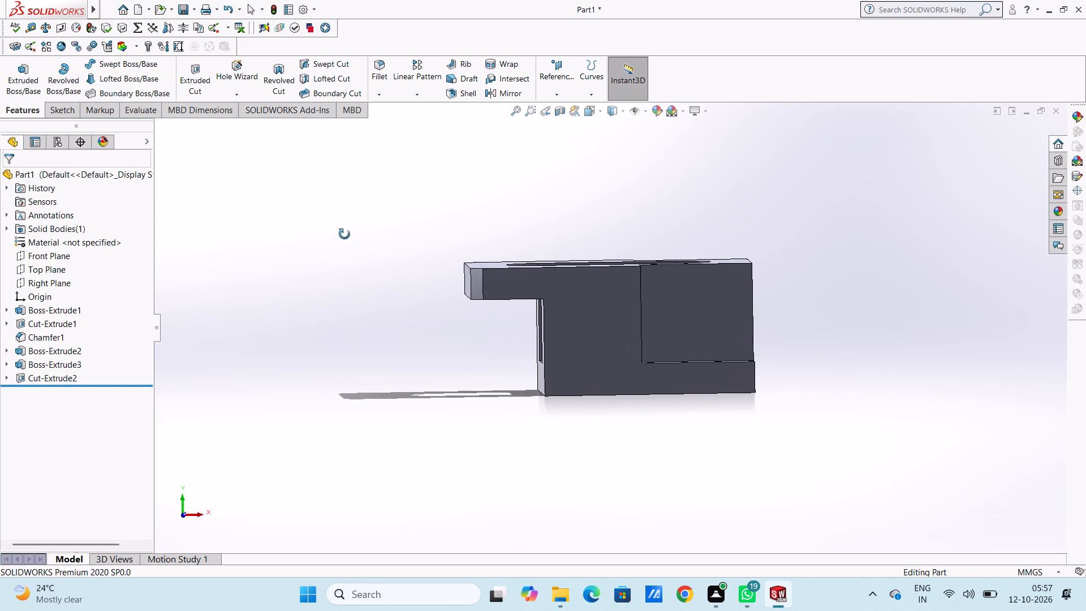
pyautogui.moveTo(344, 234); pyautogui.dragTo(307, 324, button='middle')
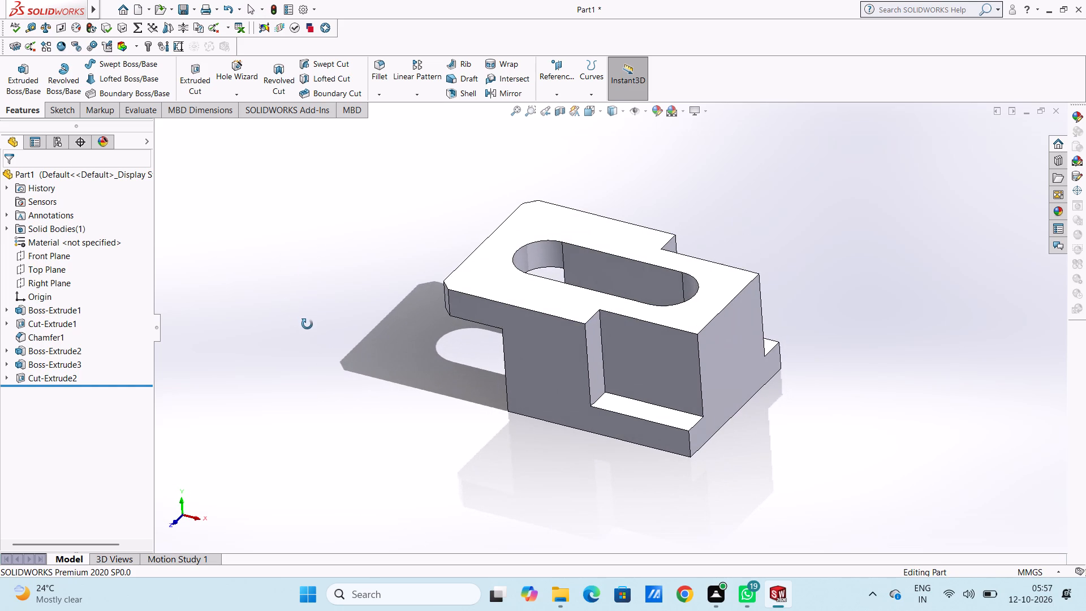
pyautogui.moveTo(307, 324); pyautogui.dragTo(301, 348, button='middle')
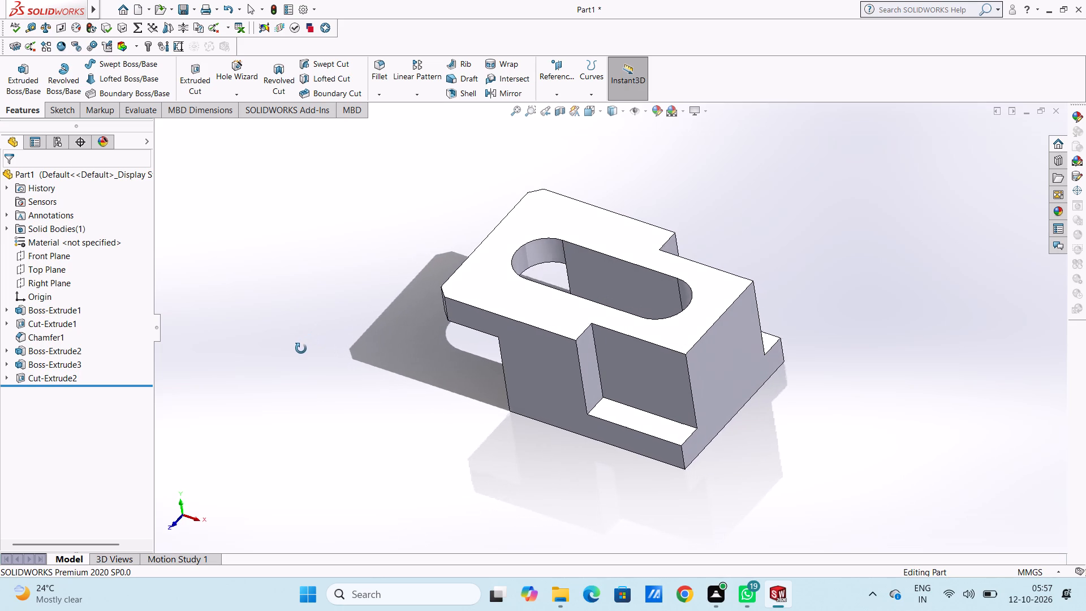
pyautogui.moveTo(301, 348); pyautogui.dragTo(300, 350, button='middle')
pyautogui.moveTo(656, 325); pyautogui.dragTo(688, 353, button='middle')
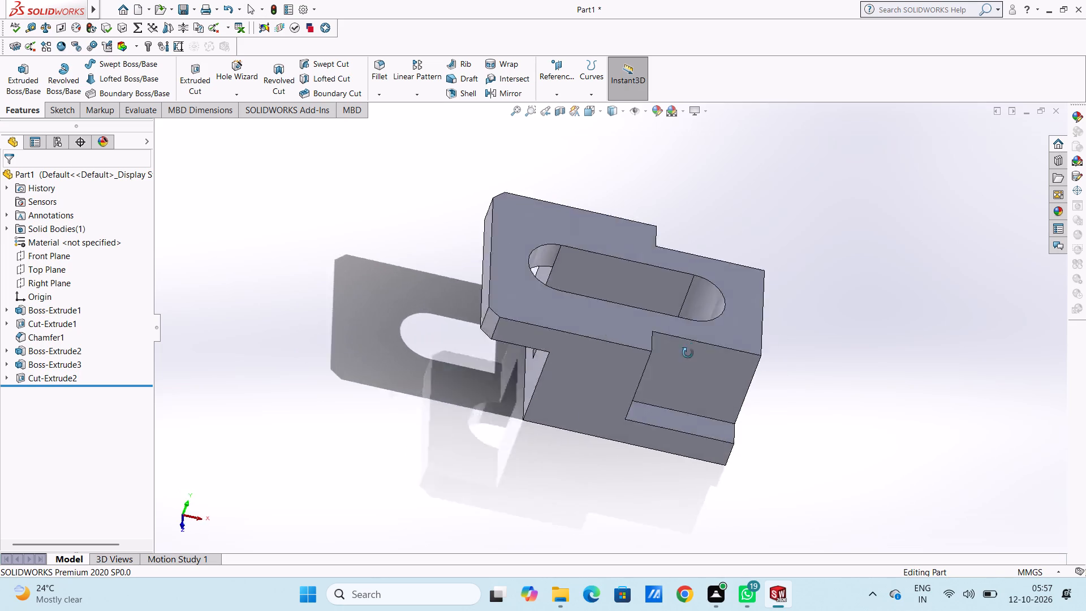
pyautogui.moveTo(688, 353); pyautogui.dragTo(657, 255, button='middle')
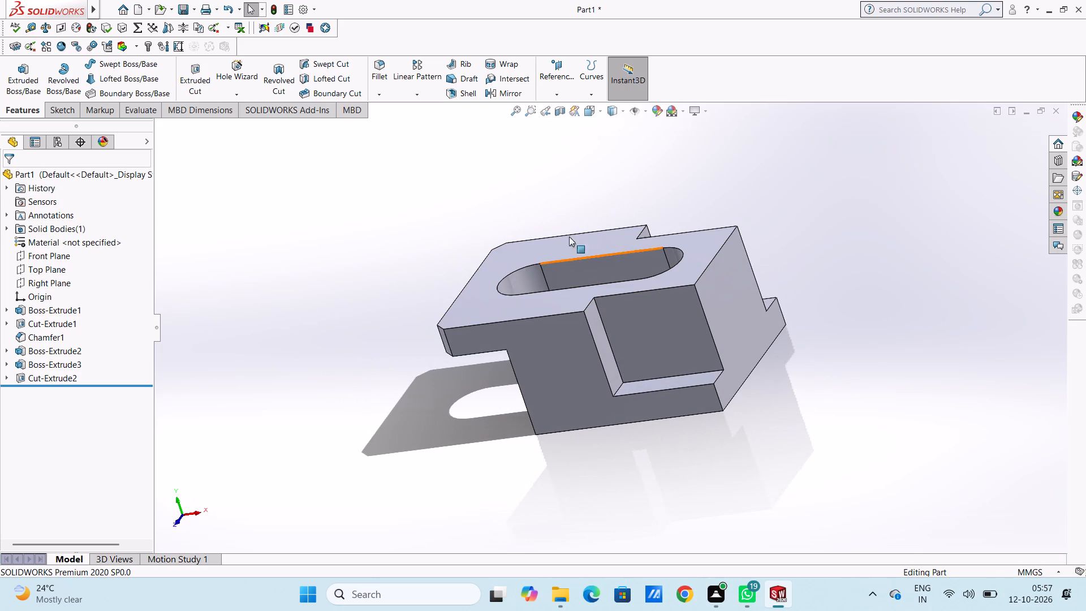
# Fillet the inner vertical edges of both corner cuts with a 7.5 mm symmetric radius.
pyautogui.click(387, 63)
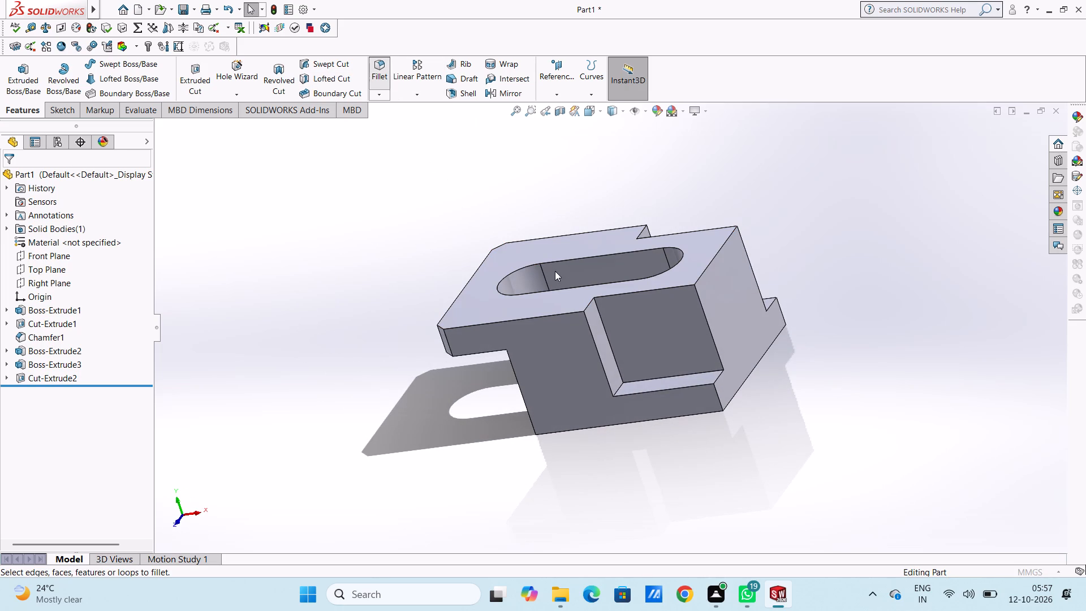
pyautogui.scroll(-3, 640, 341)
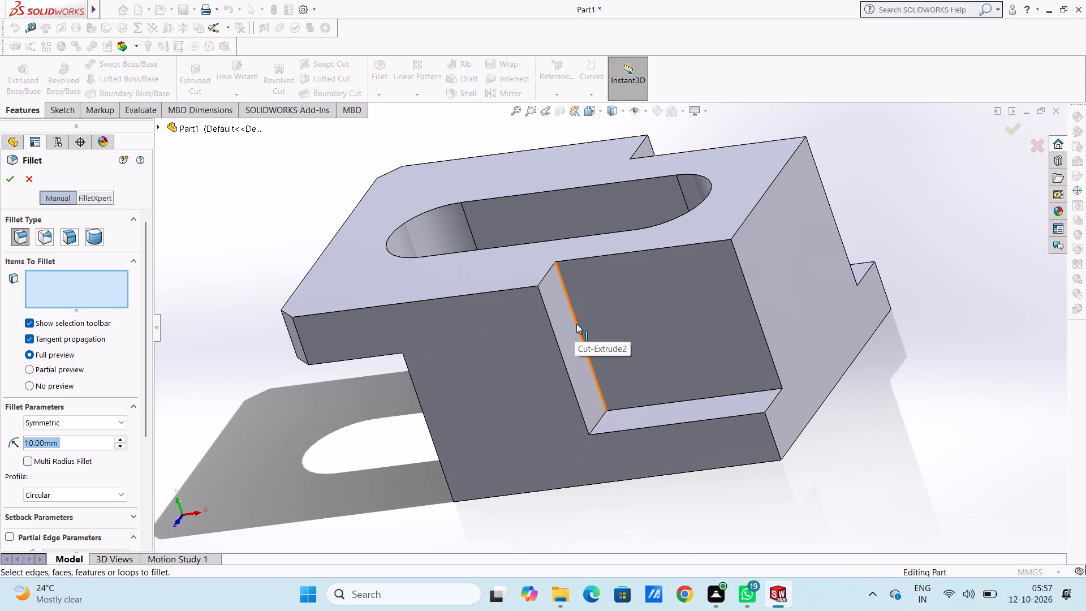
pyautogui.click(577, 324)
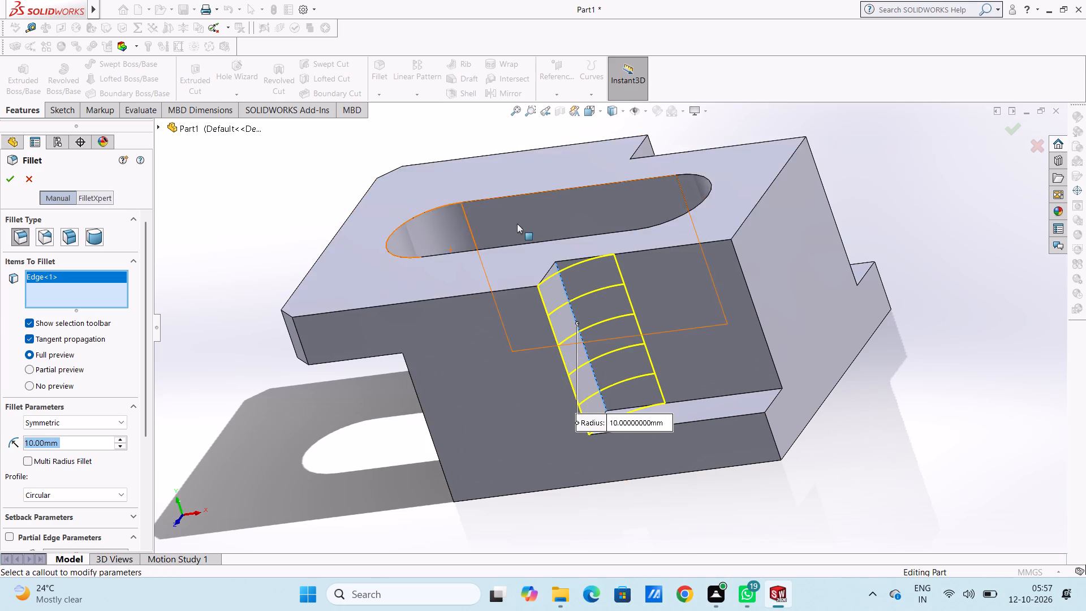
pyautogui.moveTo(624, 152); pyautogui.dragTo(574, 353, button='middle')
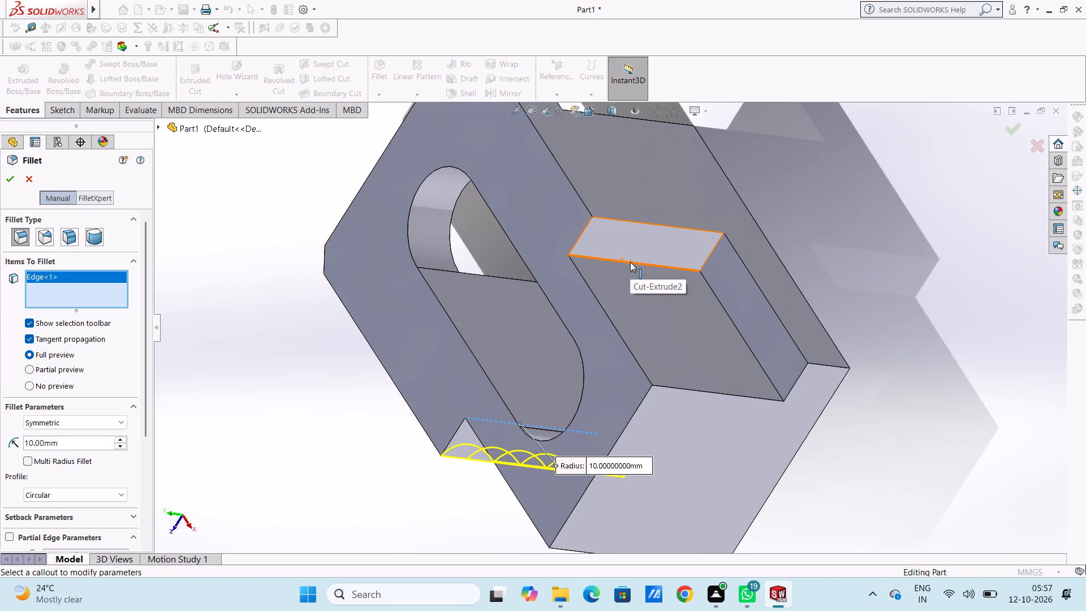
pyautogui.click(630, 262)
pyautogui.moveTo(586, 356); pyautogui.dragTo(635, 251, button='middle')
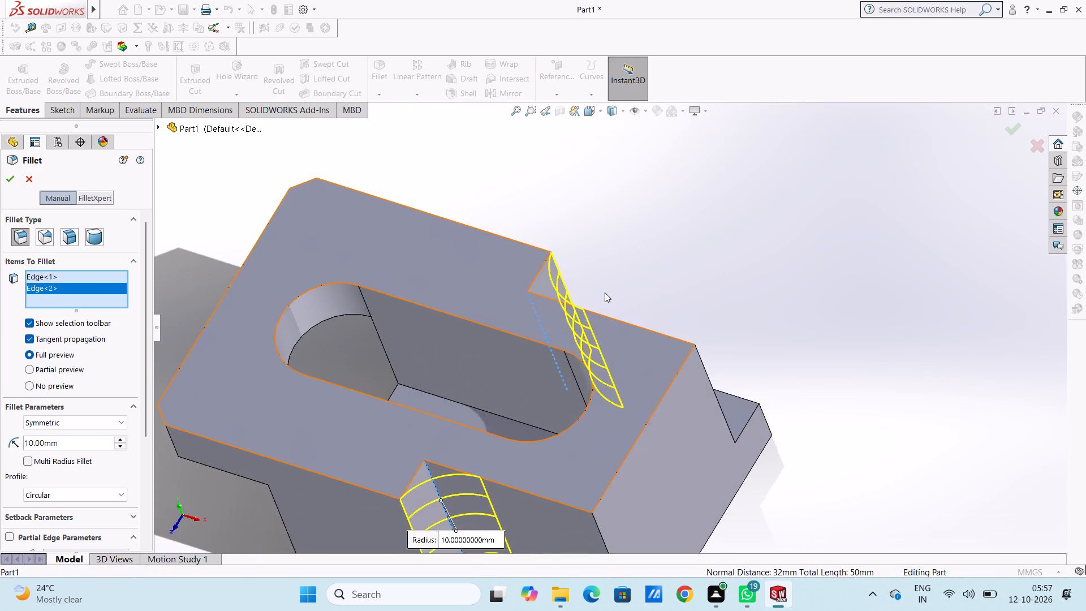
pyautogui.scroll(4, 603, 292)
pyautogui.scroll(1, 616, 367)
pyautogui.moveTo(616, 367); pyautogui.dragTo(606, 402, button='middle')
pyautogui.scroll(-4, 579, 444)
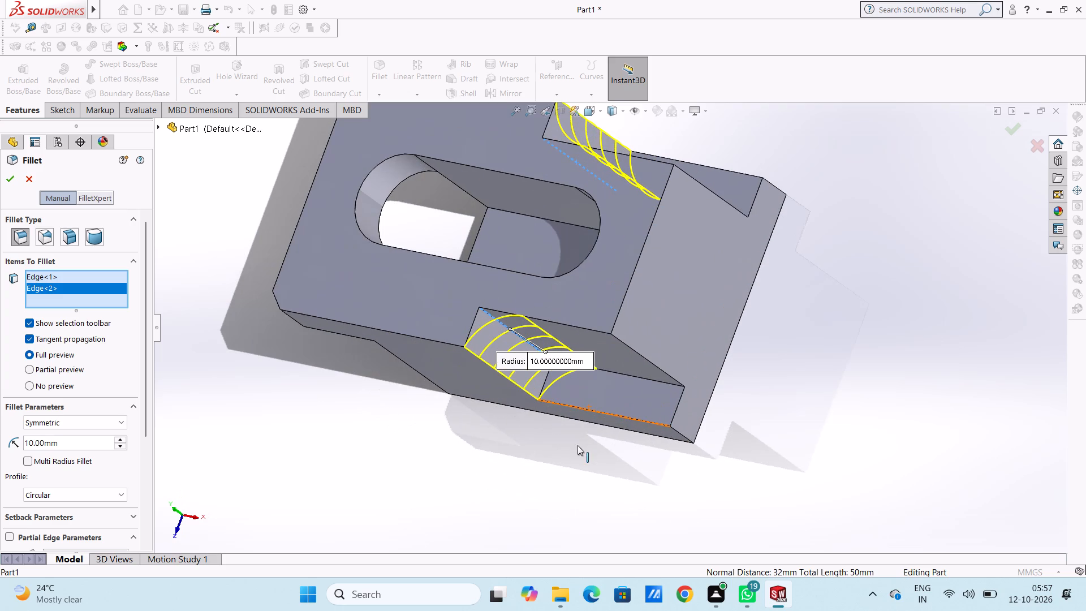
pyautogui.doubleClick(97, 442)
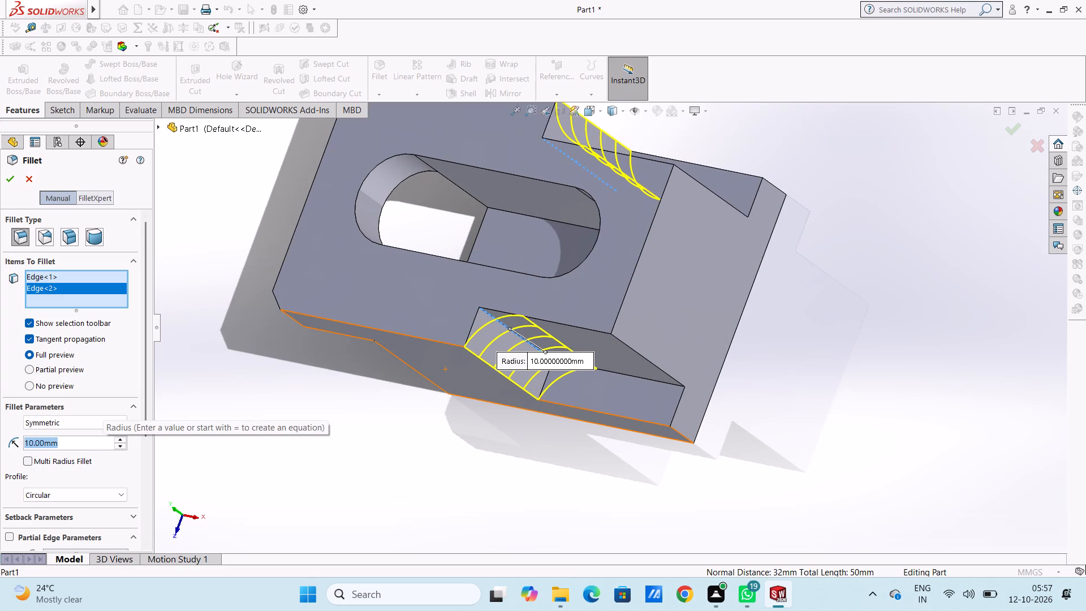
pyautogui.write('7.5')
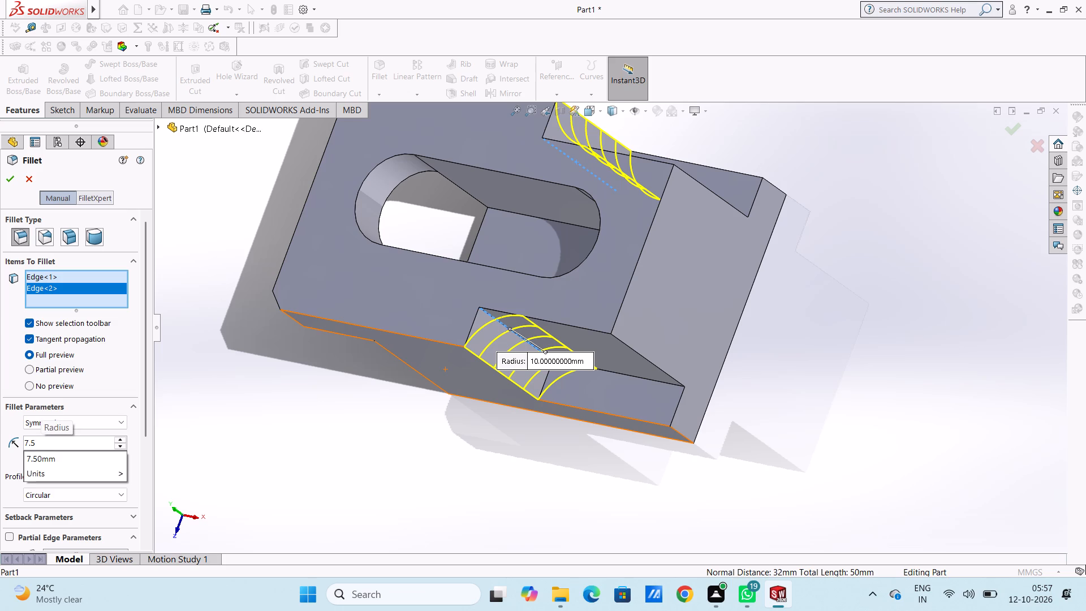
pyautogui.press('Return')
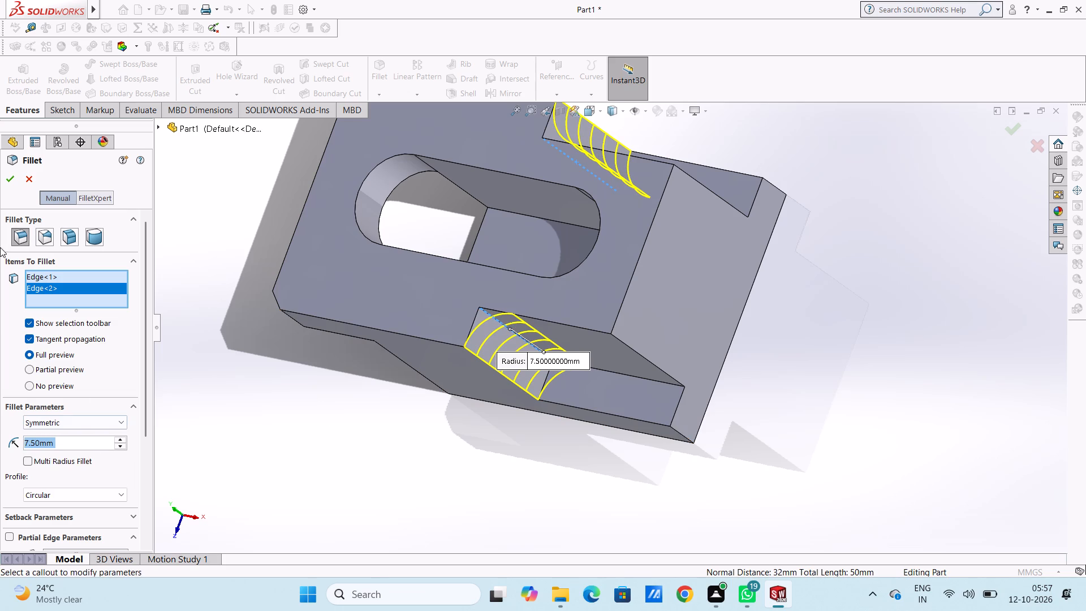
pyautogui.click(10, 184)
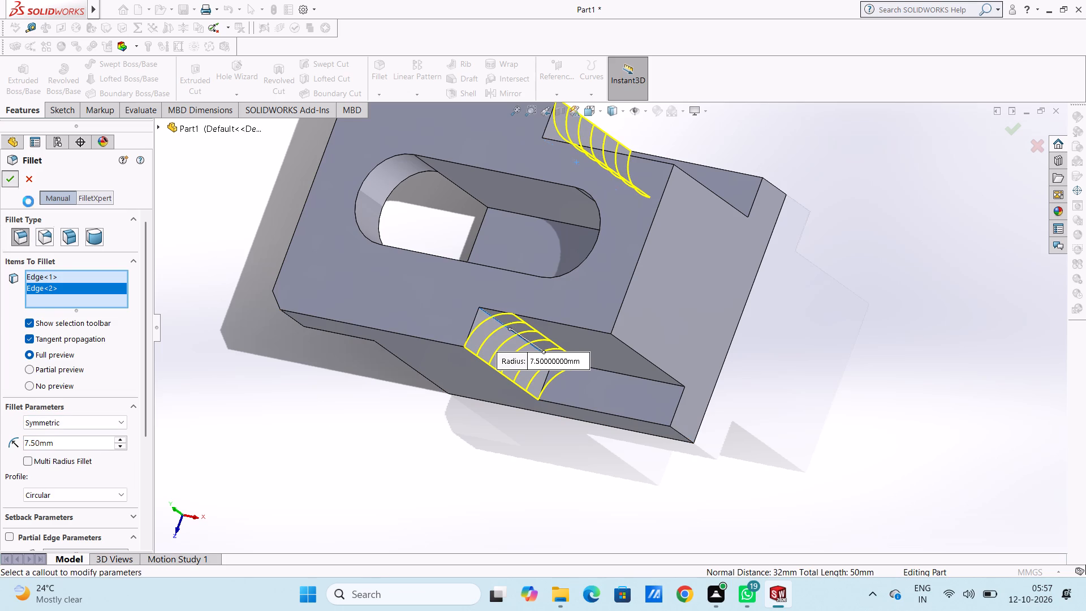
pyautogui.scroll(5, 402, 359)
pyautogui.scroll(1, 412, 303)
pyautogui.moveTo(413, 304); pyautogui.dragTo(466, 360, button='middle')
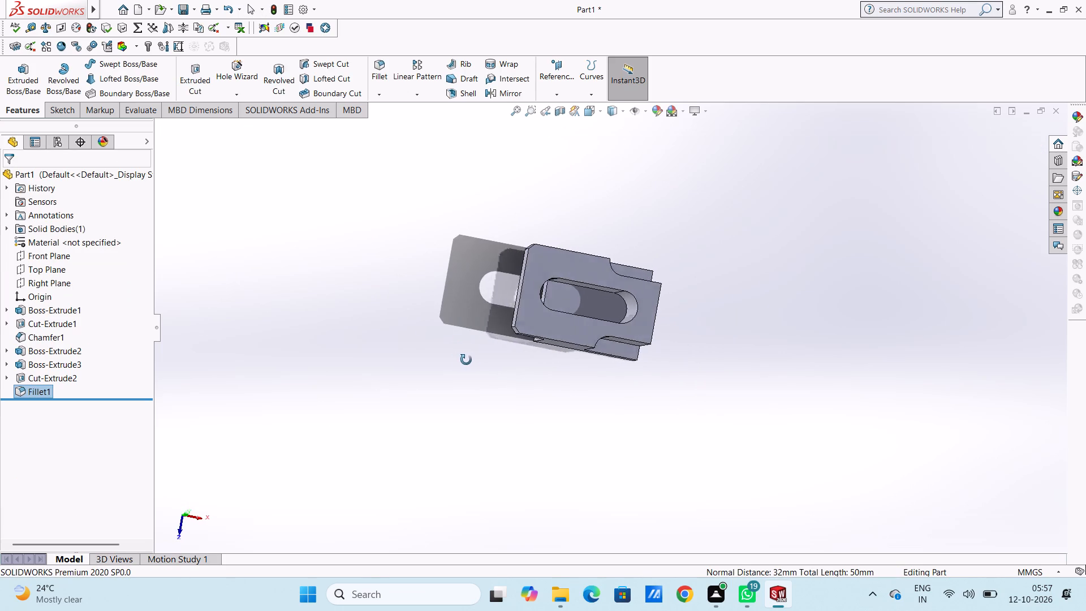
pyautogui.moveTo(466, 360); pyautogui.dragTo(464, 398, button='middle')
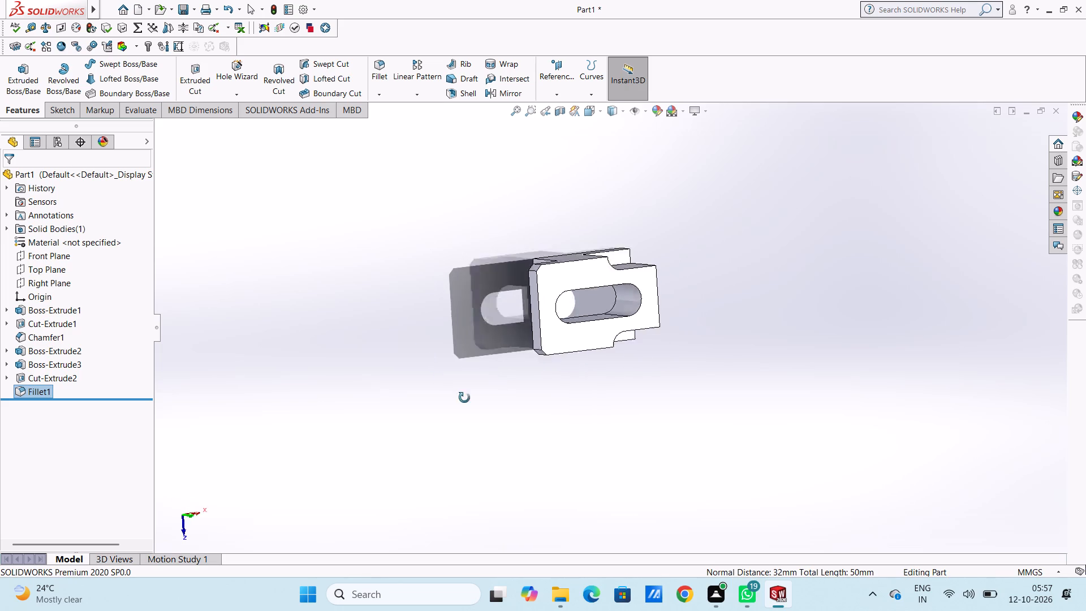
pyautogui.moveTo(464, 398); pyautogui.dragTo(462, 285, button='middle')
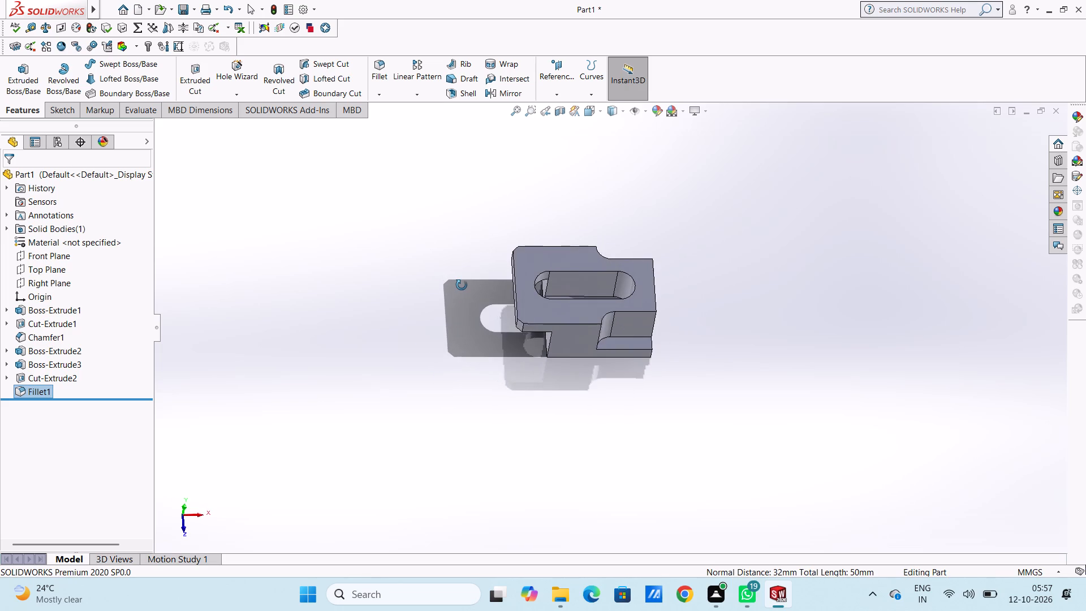
# Examine the filleted corner cuts and the slotted body from above, from the side and at an angle.
pyautogui.moveTo(462, 285); pyautogui.dragTo(430, 353, button='middle')
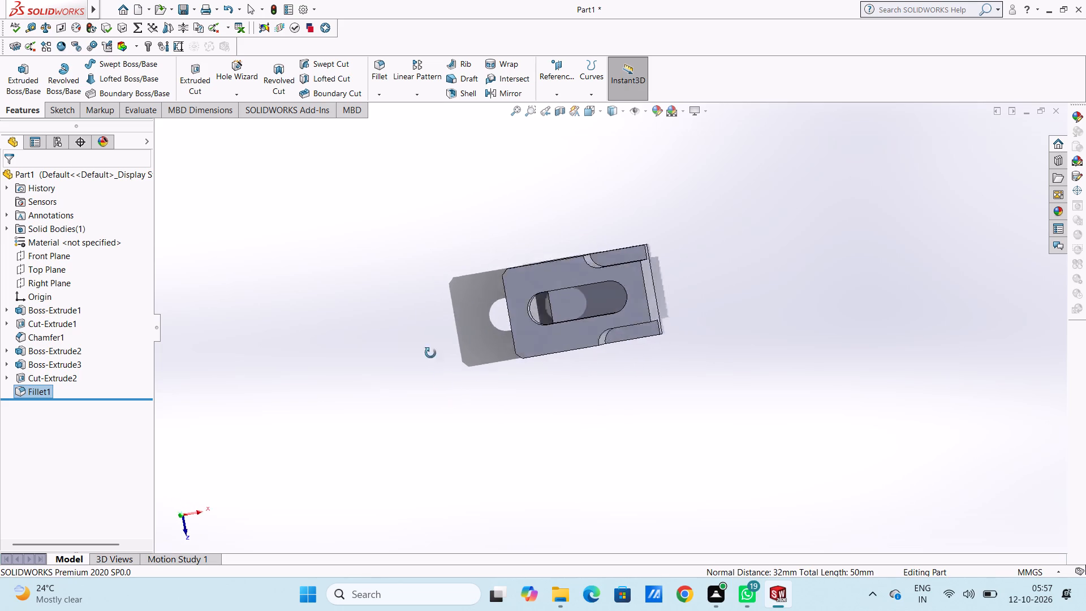
pyautogui.moveTo(430, 353); pyautogui.dragTo(432, 266, button='middle')
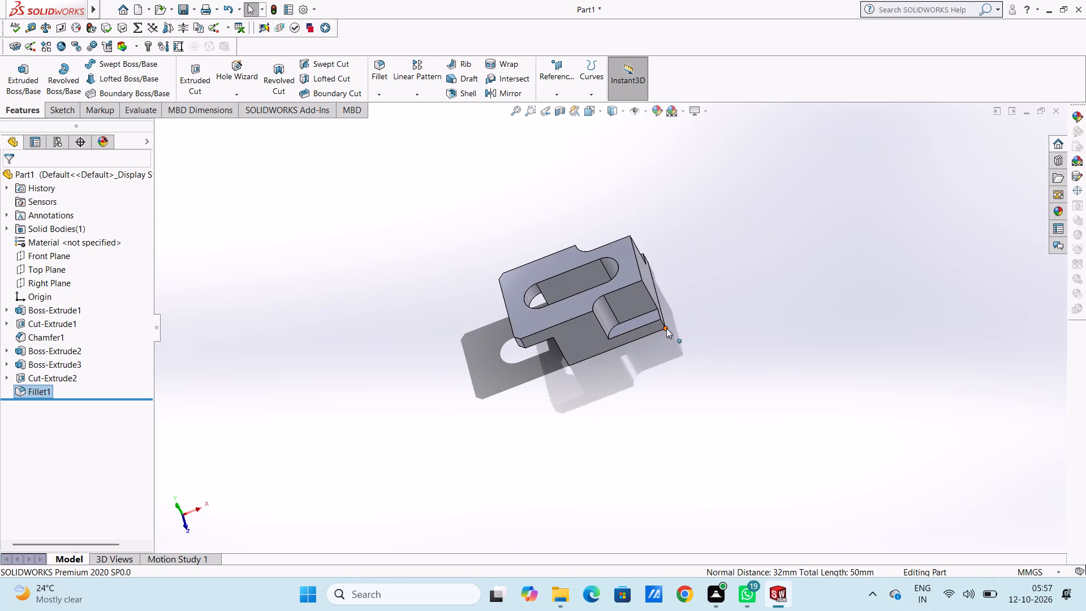
pyautogui.moveTo(666, 328); pyautogui.dragTo(679, 433, button='middle')
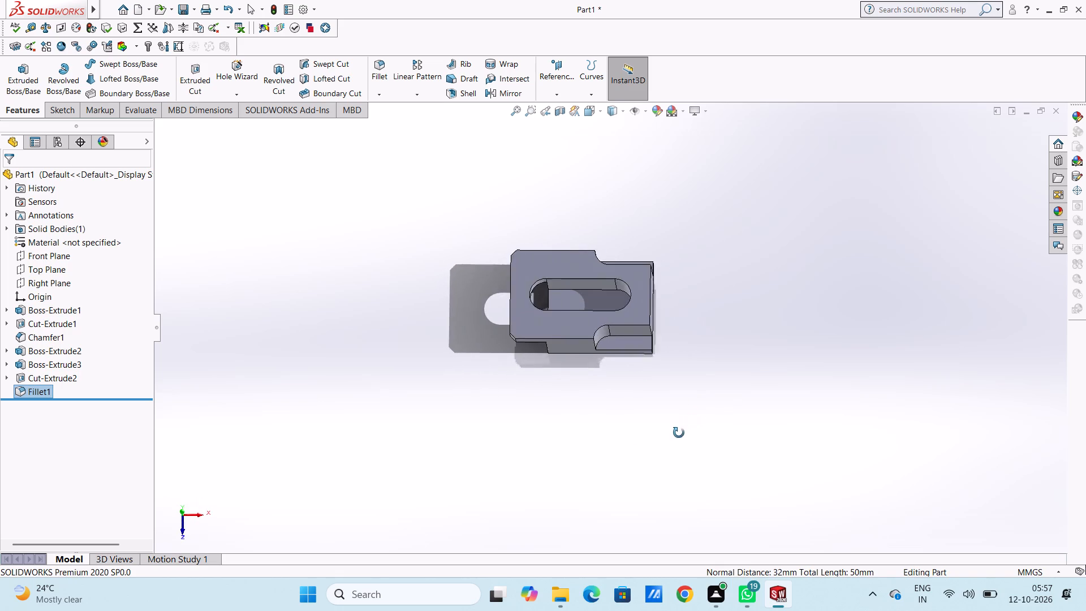
pyautogui.moveTo(679, 433); pyautogui.dragTo(729, 475, button='middle')
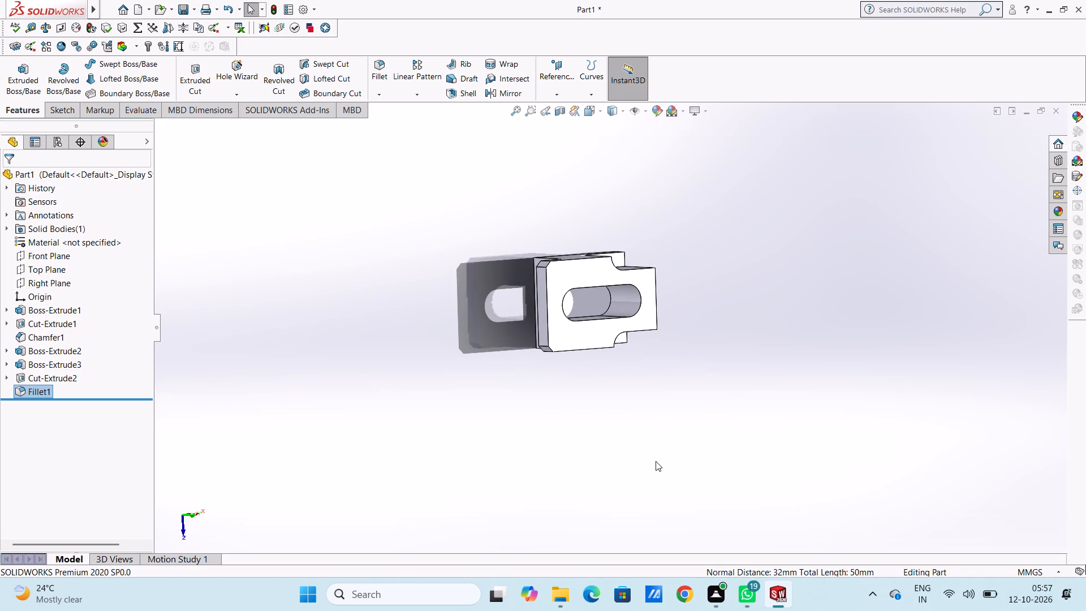
pyautogui.moveTo(636, 457); pyautogui.dragTo(627, 312, button='middle')
pyautogui.moveTo(635, 374); pyautogui.dragTo(633, 283, button='middle')
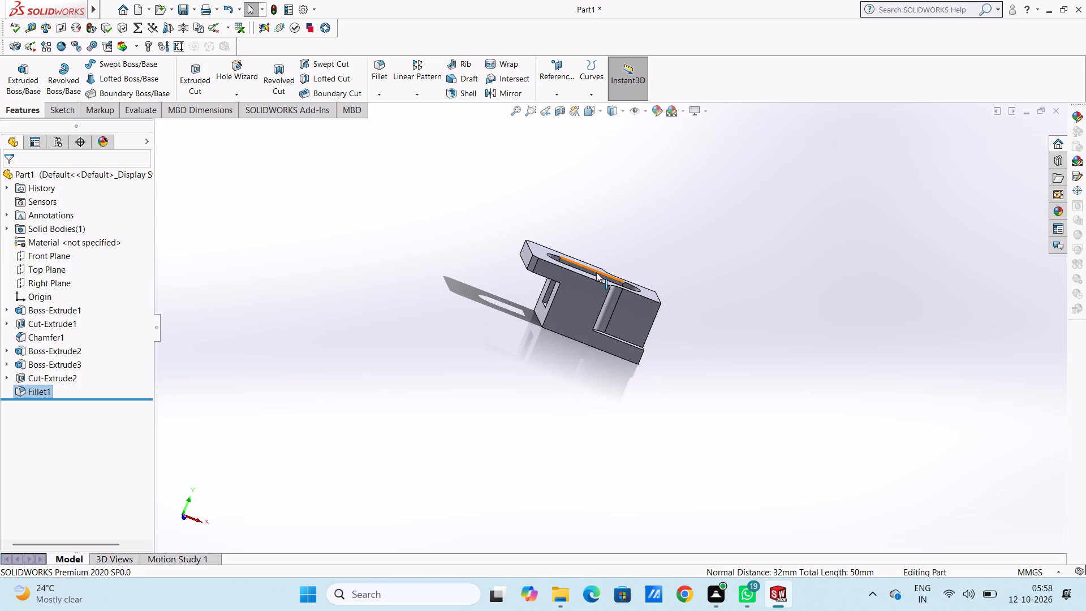
pyautogui.moveTo(634, 272); pyautogui.dragTo(603, 455, button='middle')
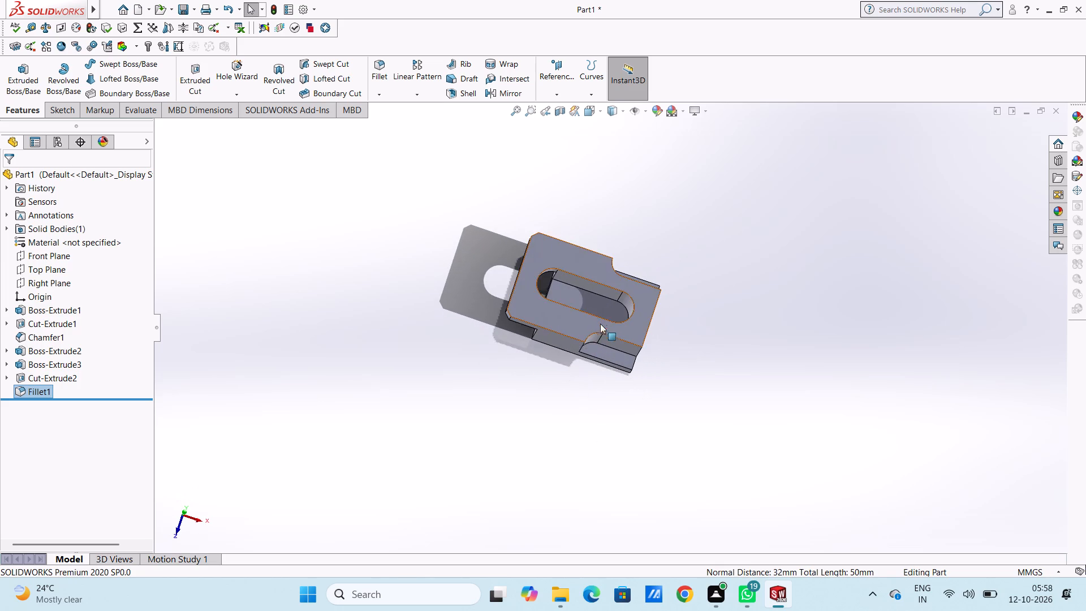
# Fillet the bottom edge around the slot's floor with a 1 mm symmetric radius, keeping tangent propagation on.
pyautogui.scroll(-4, 598, 302)
pyautogui.moveTo(598, 299); pyautogui.dragTo(563, 285, button='middle')
pyautogui.moveTo(599, 293); pyautogui.dragTo(600, 306, button='middle')
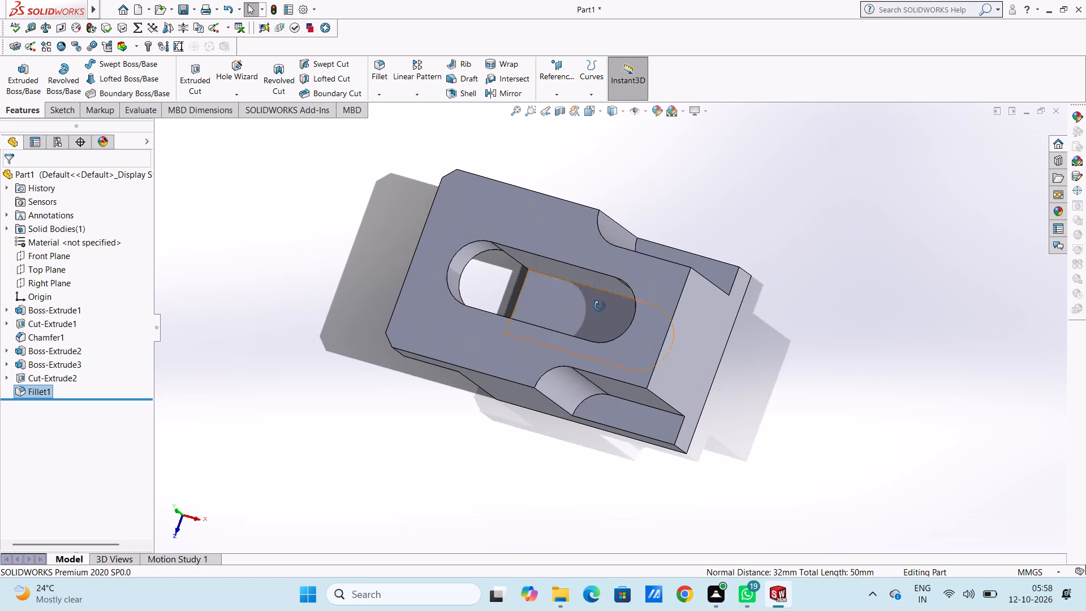
pyautogui.moveTo(600, 306); pyautogui.dragTo(616, 286, button='middle')
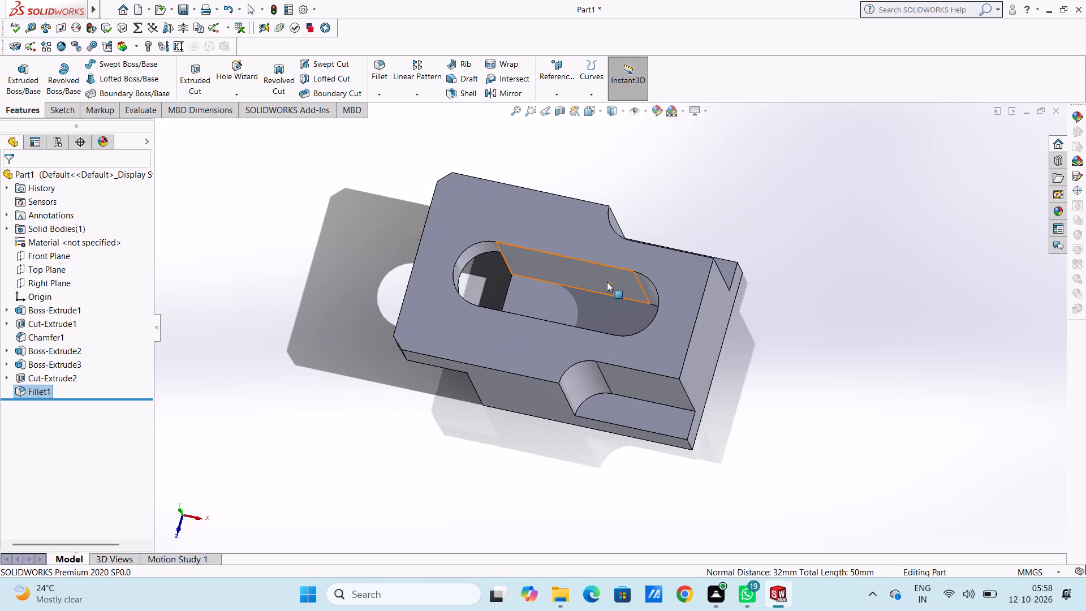
pyautogui.scroll(-4, 606, 285)
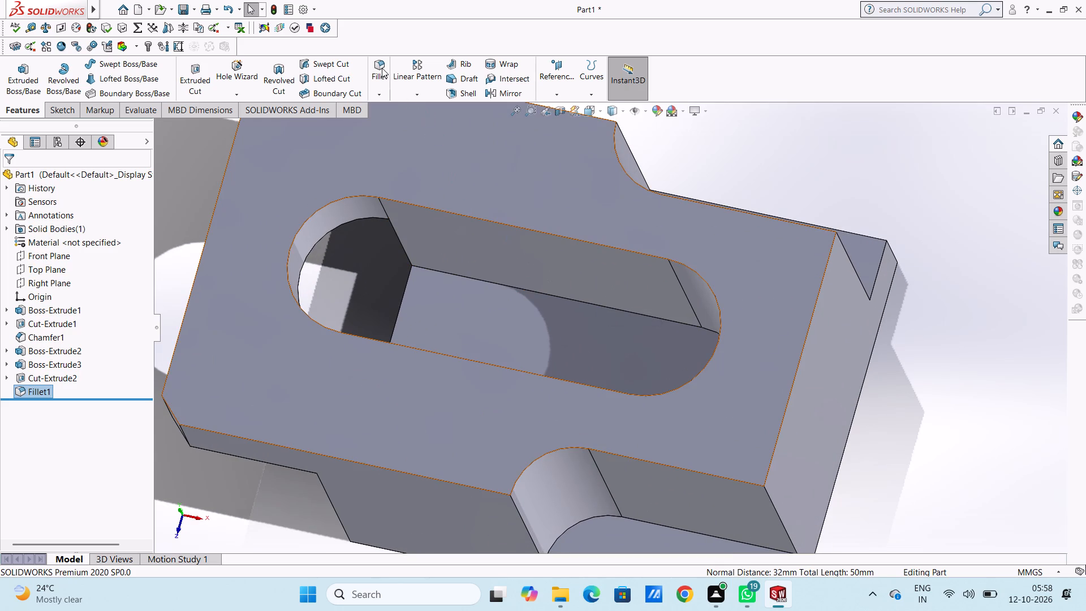
pyautogui.click(382, 68)
pyautogui.click(476, 278)
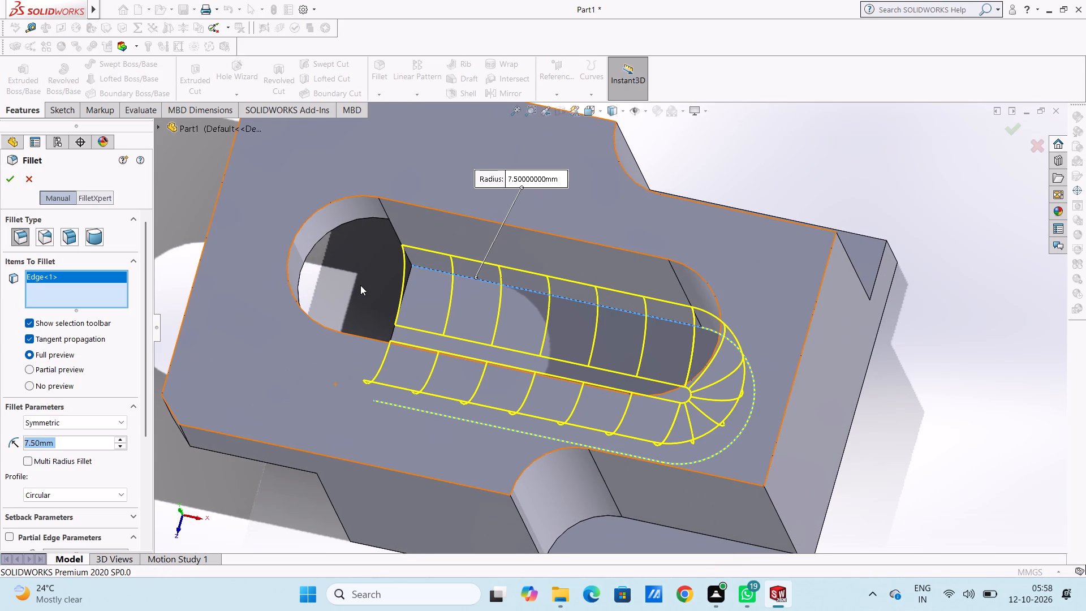
pyautogui.press('2')
pyautogui.press('Return')
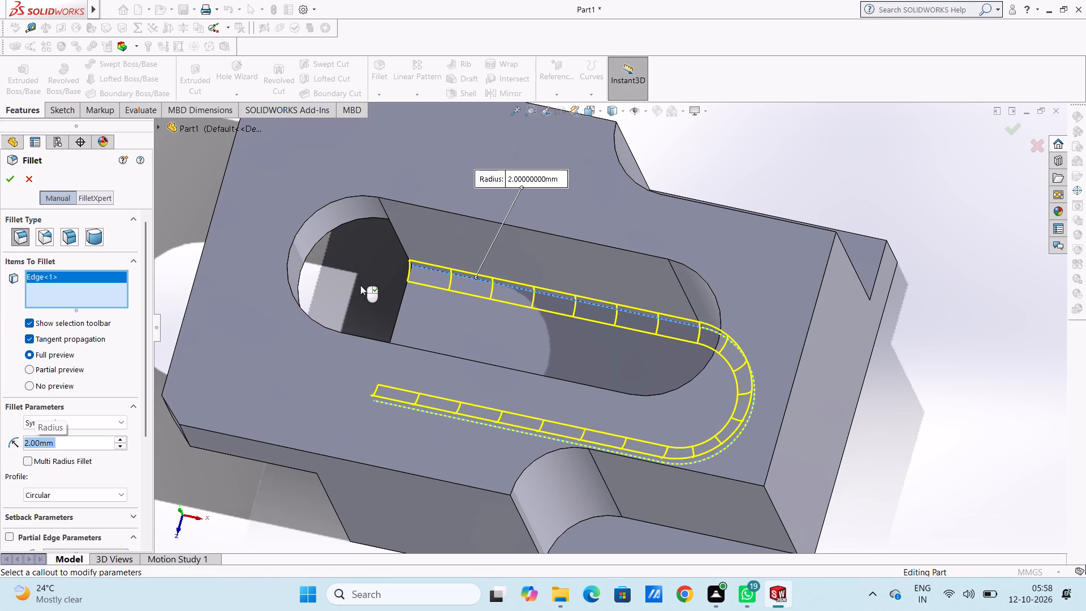
pyautogui.press('1')
pyautogui.press('Return')
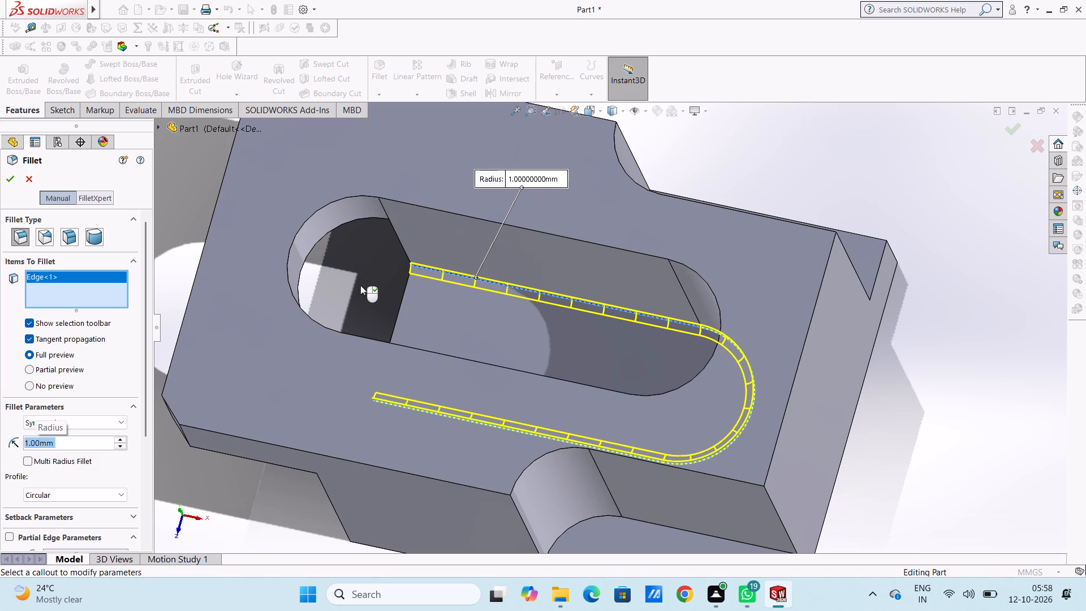
pyautogui.click(14, 180)
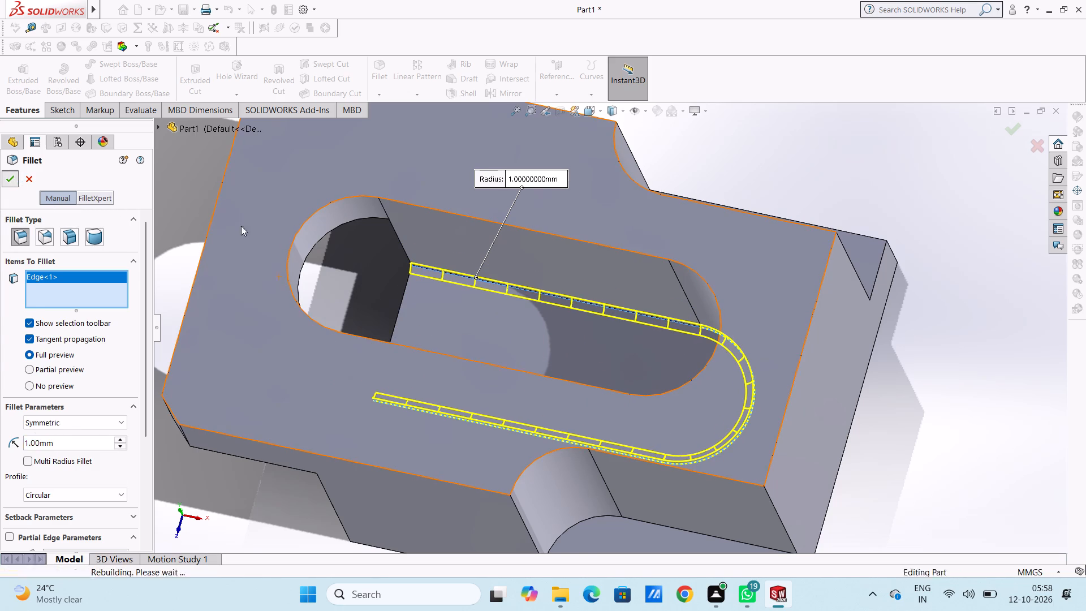
# On the slot's floor, sketch a circle of about 5.5 mm radius centred on the floor's rounded end.
pyautogui.scroll(4, 372, 257)
pyautogui.moveTo(327, 312); pyautogui.dragTo(388, 261, button='middle')
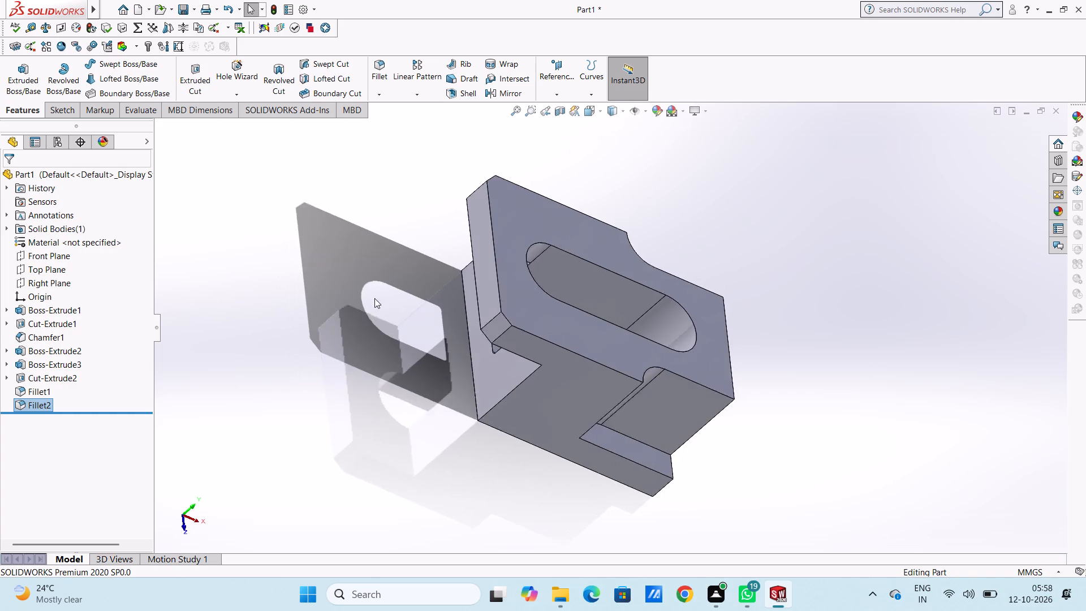
pyautogui.scroll(1, 374, 298)
pyautogui.hotkey('ctrl', '7')
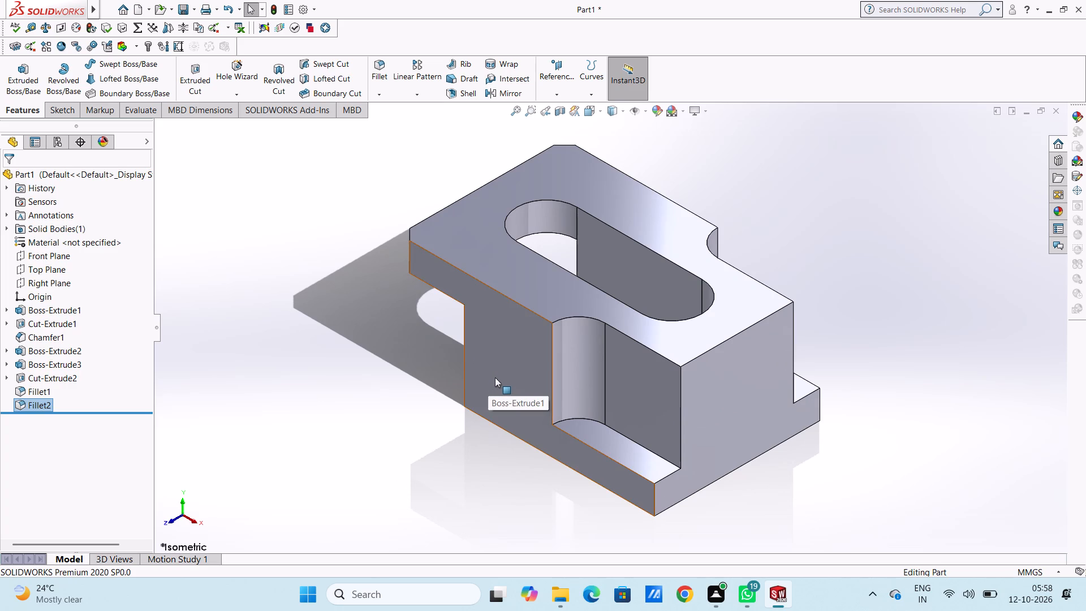
pyautogui.scroll(1, 526, 377)
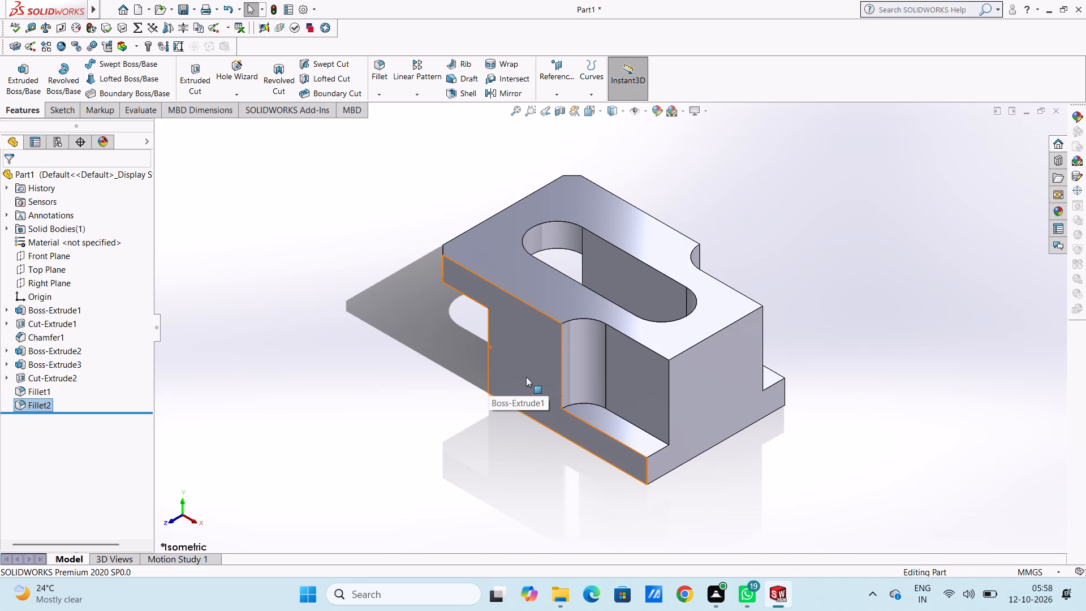
pyautogui.hotkey('ctrl', '5')
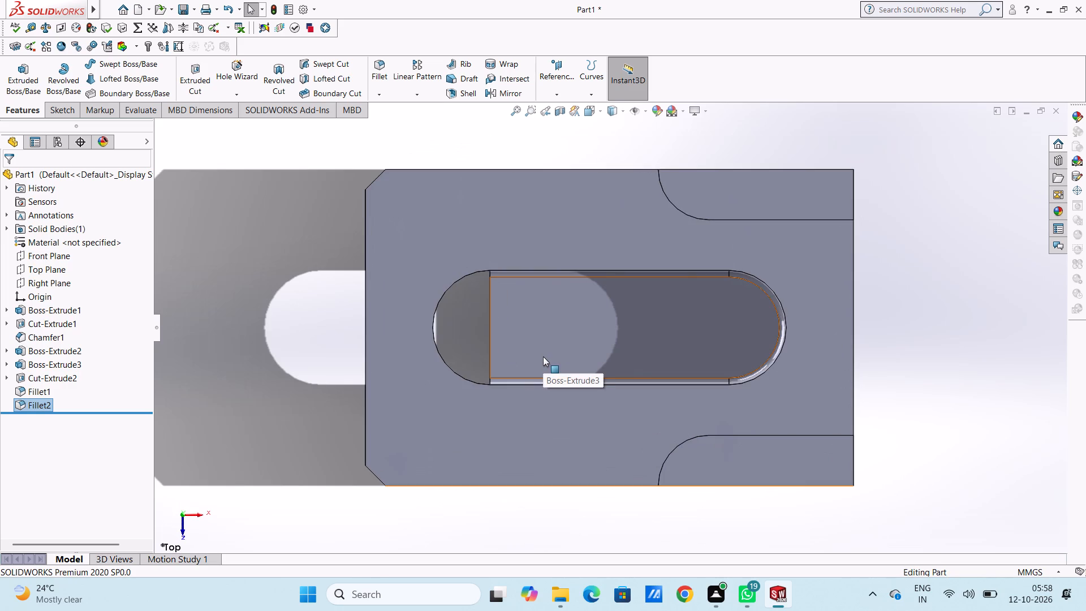
pyautogui.scroll(4, 543, 356)
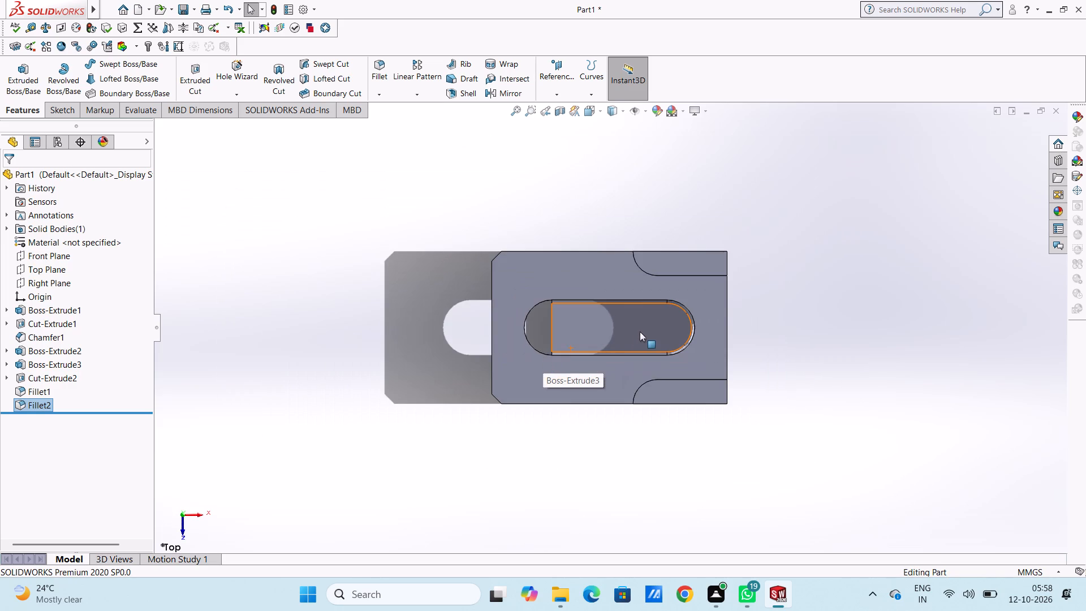
pyautogui.click(640, 332)
pyautogui.click(689, 299)
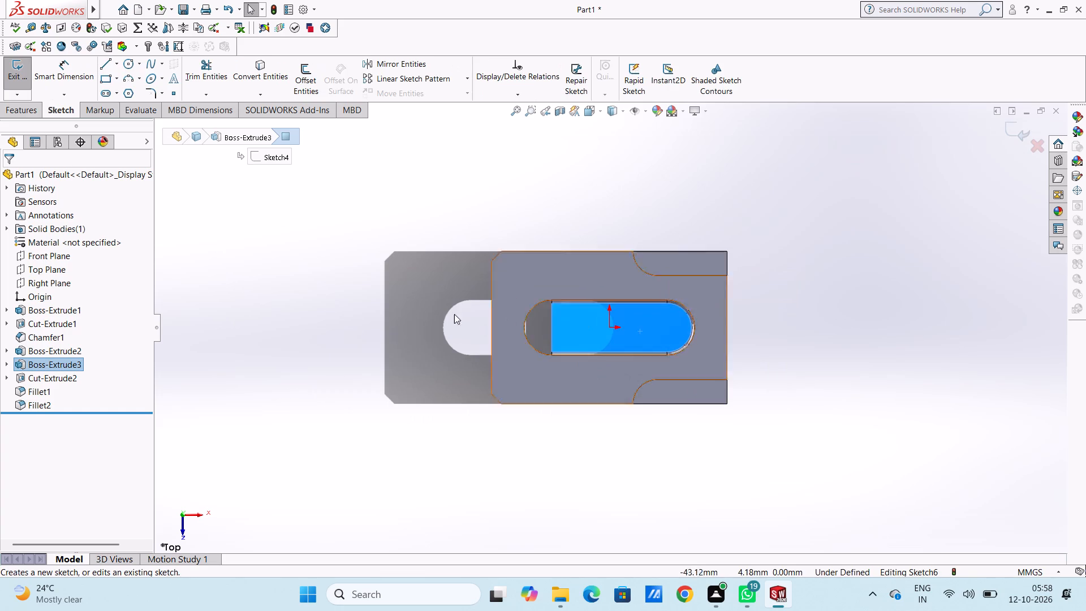
pyautogui.click(413, 313)
pyautogui.scroll(-2, 683, 335)
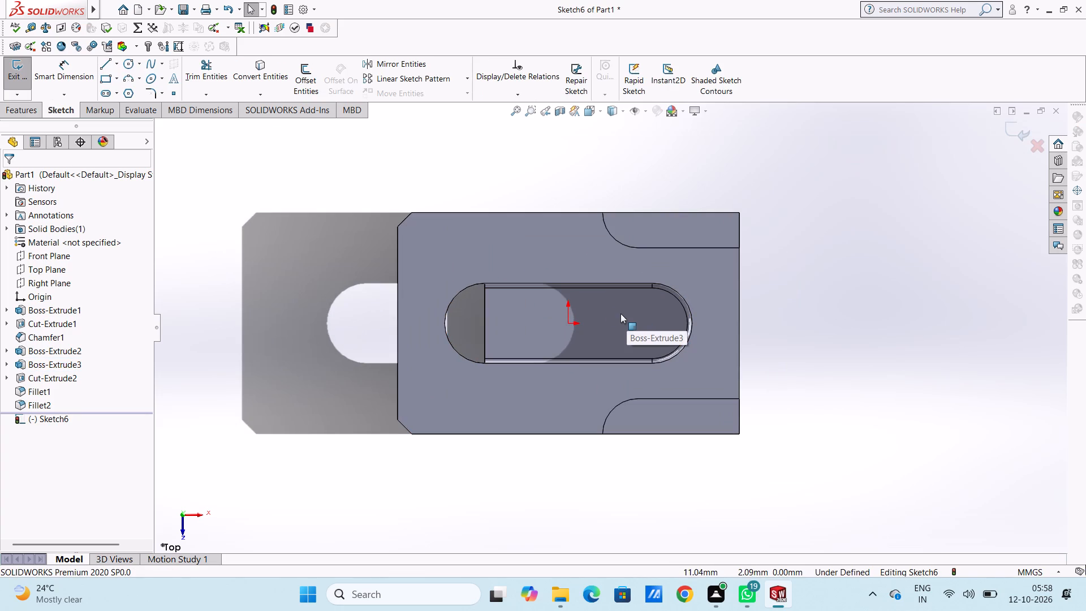
pyautogui.click(129, 64)
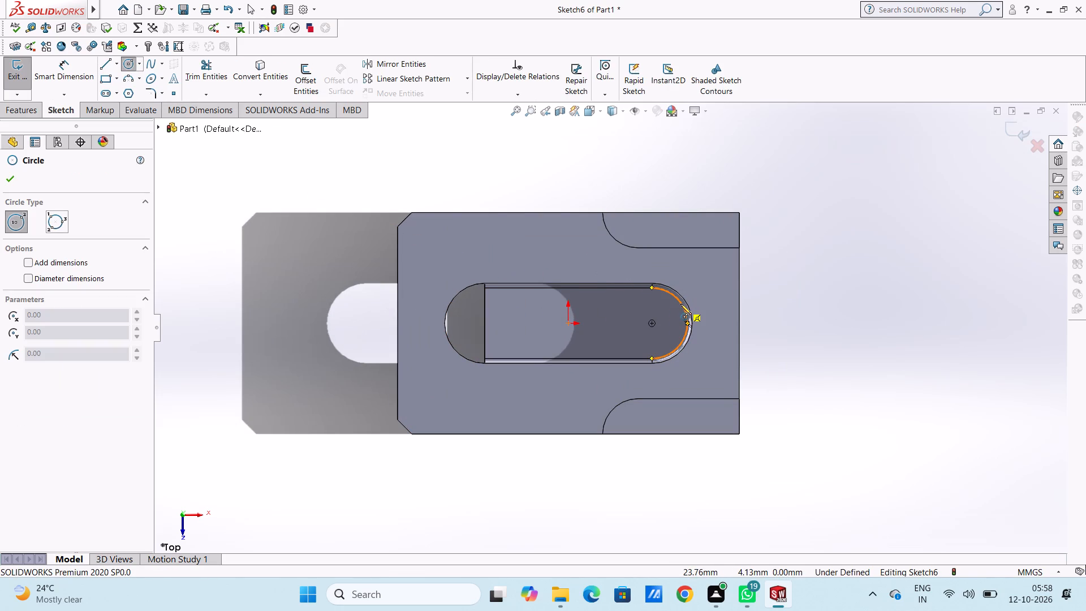
pyautogui.click(652, 322)
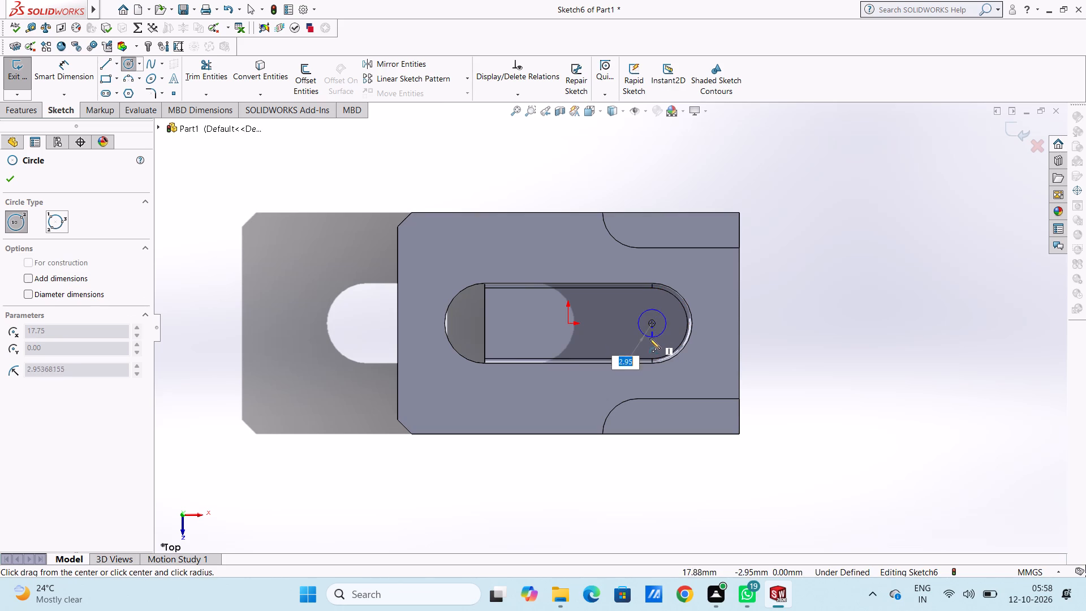
pyautogui.click(633, 341)
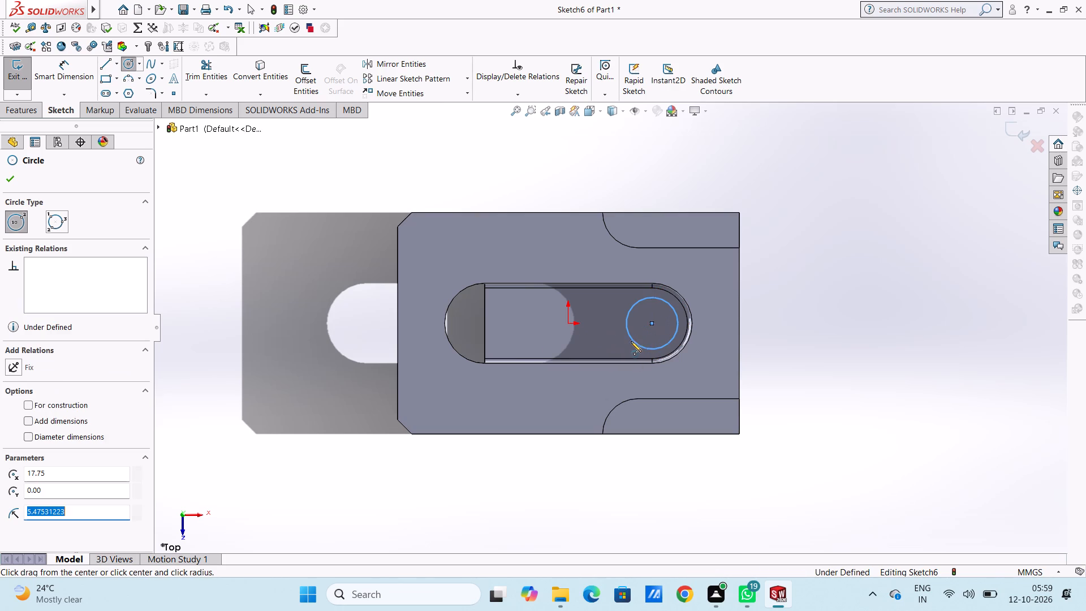
pyautogui.click(2, 176)
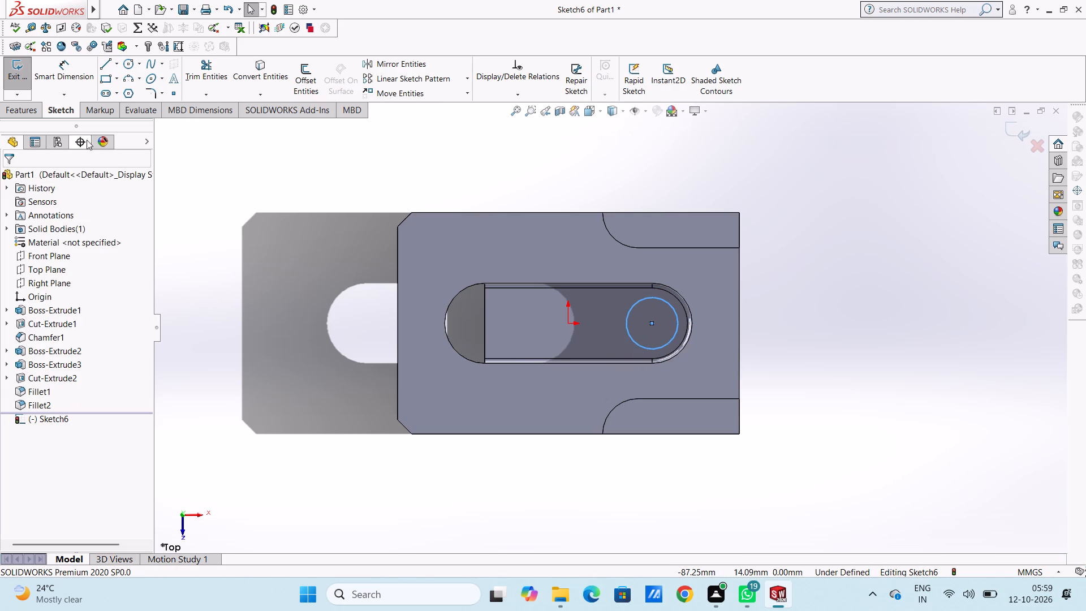
# Dimension the circle's diameter as 8 mm.
pyautogui.click(67, 79)
pyautogui.click(665, 300)
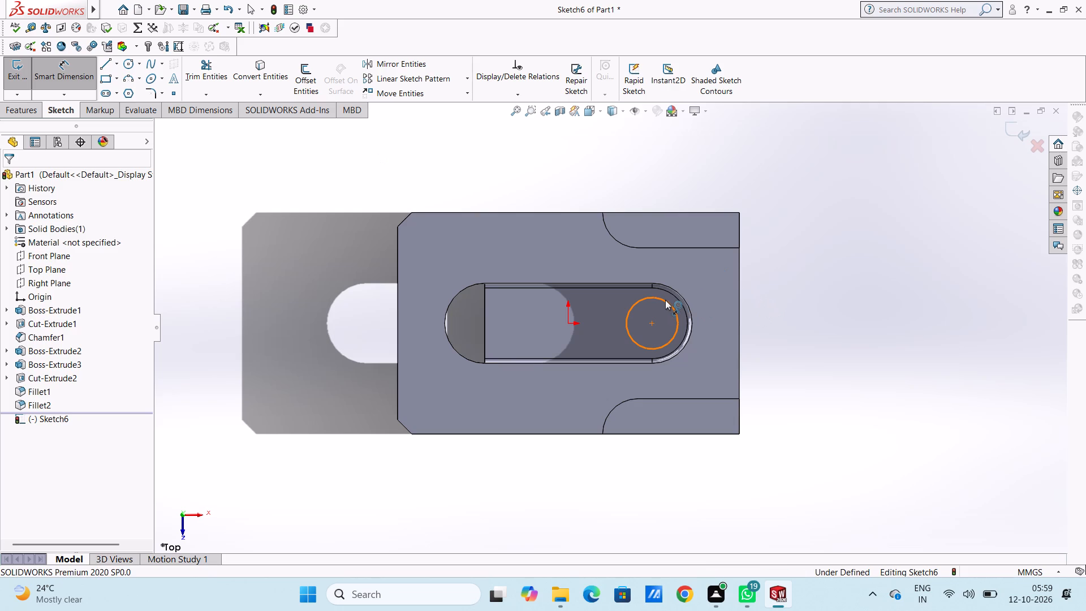
pyautogui.click(803, 260)
pyautogui.press('8')
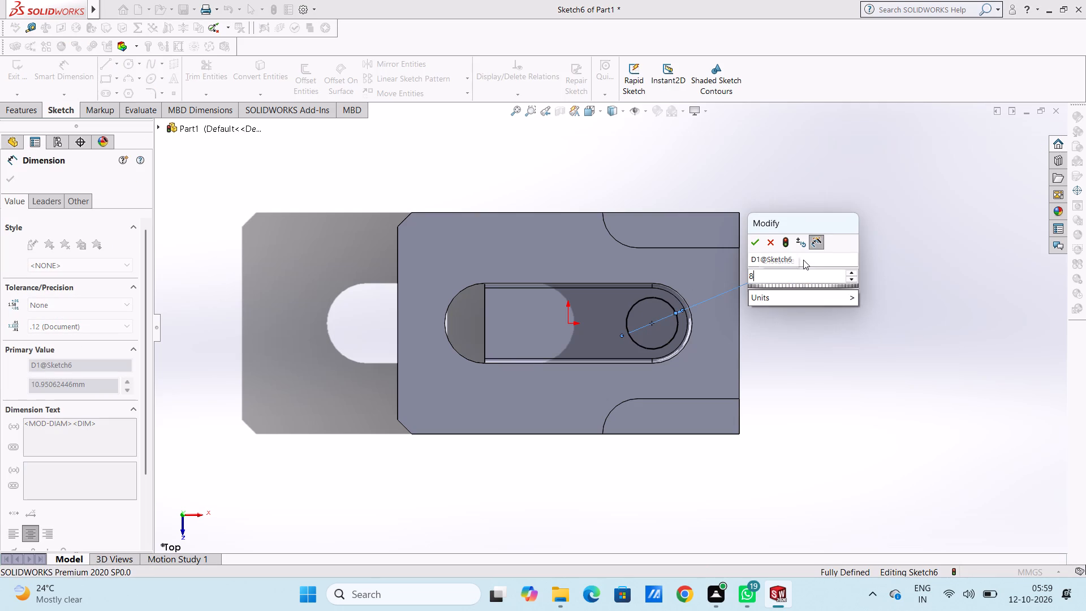
pyautogui.press('Return')
pyautogui.click(846, 354)
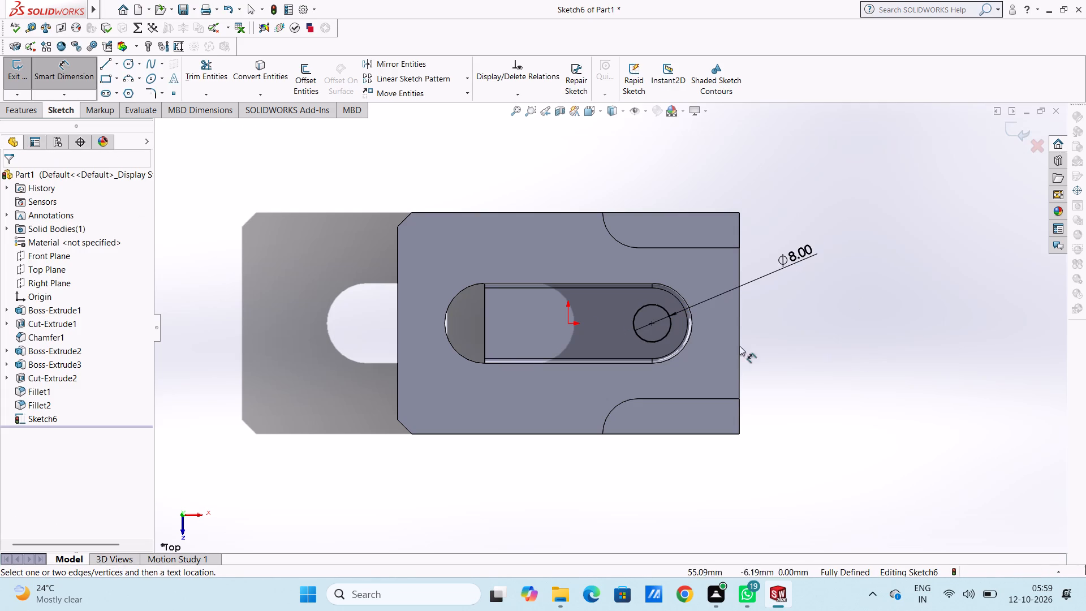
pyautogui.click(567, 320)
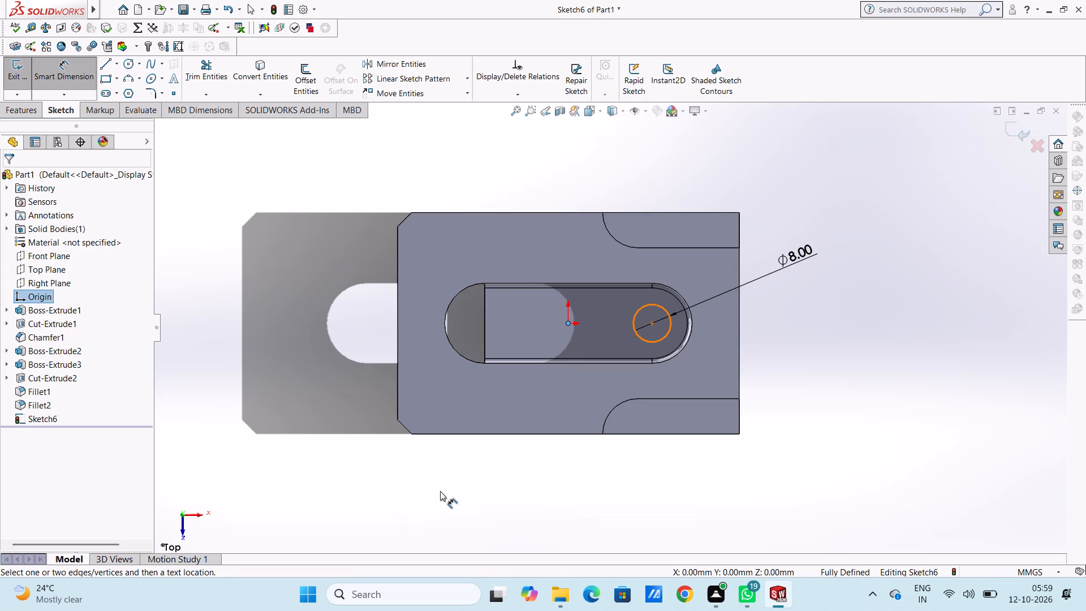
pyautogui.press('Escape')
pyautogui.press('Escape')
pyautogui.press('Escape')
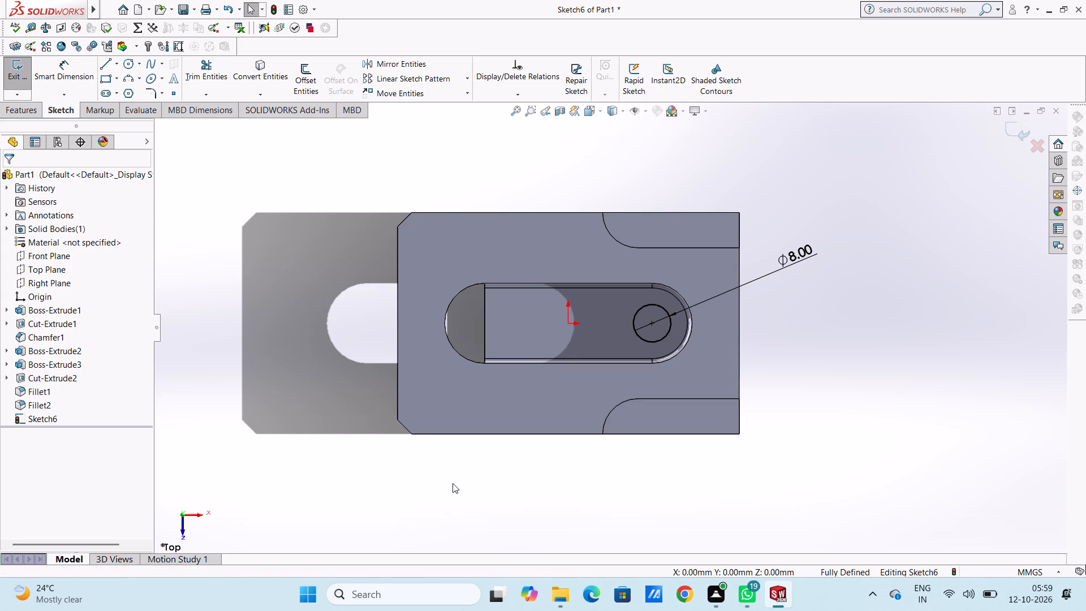
# Add a horizontal relation between the circle's centre point and the origin.
pyautogui.click(650, 324)
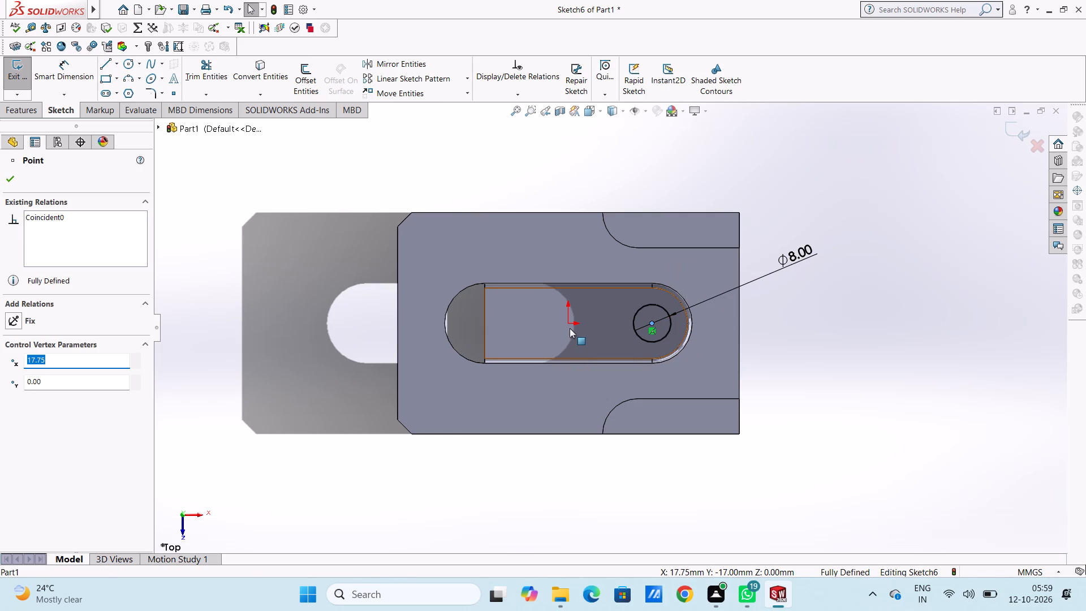
pyautogui.keyDown('ctrl'); pyautogui.click(570, 323); pyautogui.keyUp('ctrl')
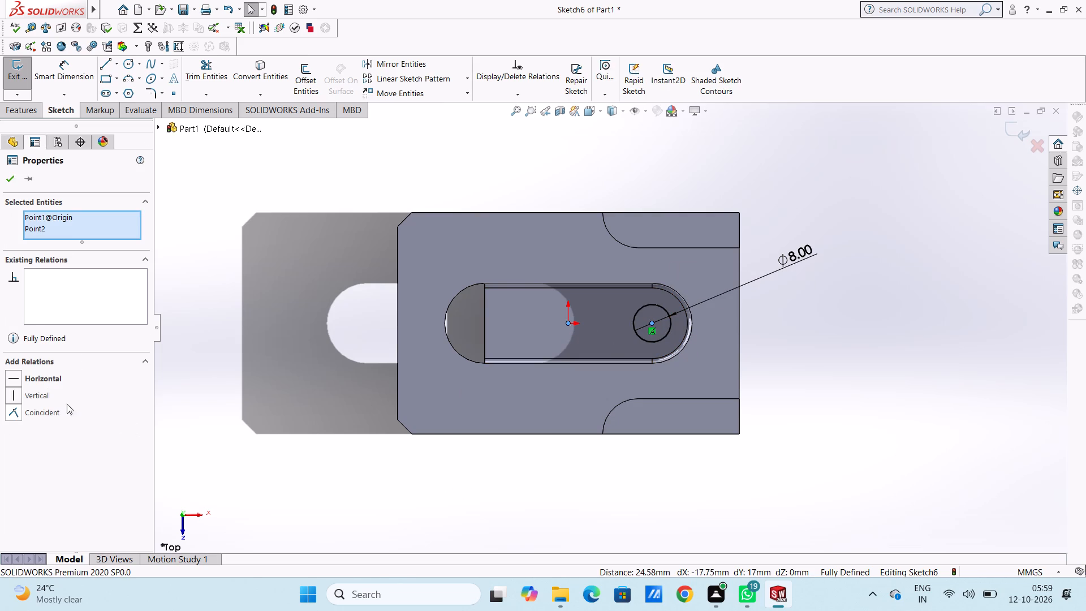
pyautogui.click(21, 375)
pyautogui.click(240, 362)
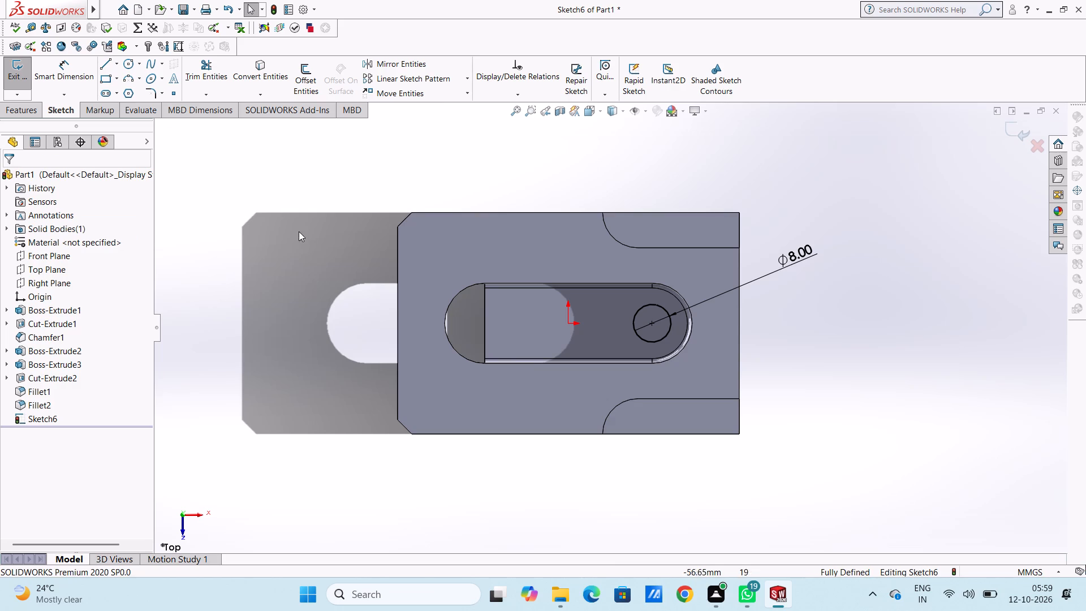
# Cut-extrude the 8 mm circle down from the slot's floor with a blind depth of 25 mm.
pyautogui.click(33, 109)
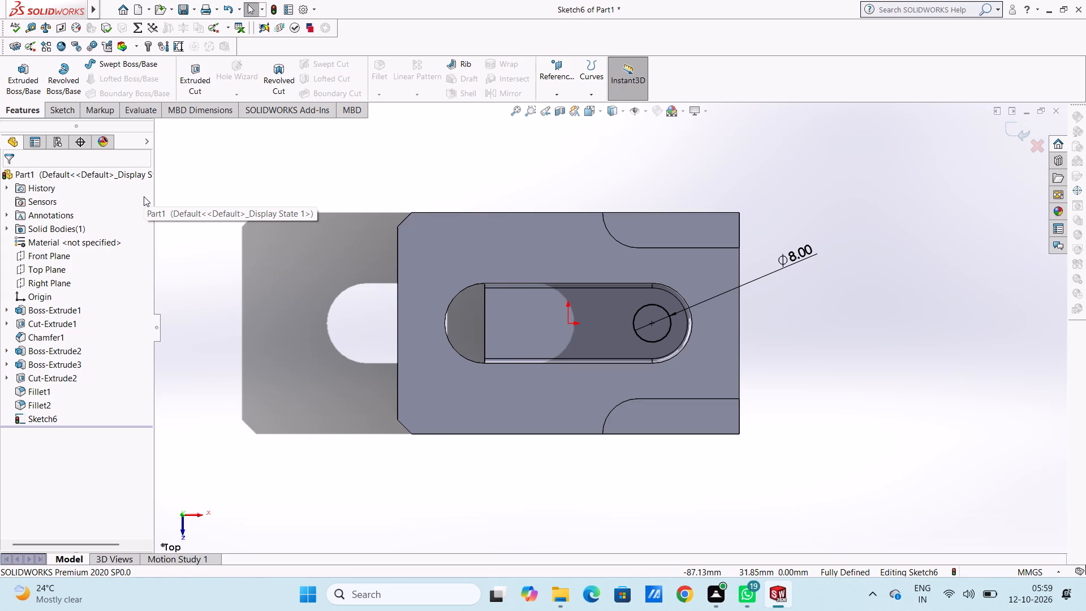
pyautogui.click(193, 75)
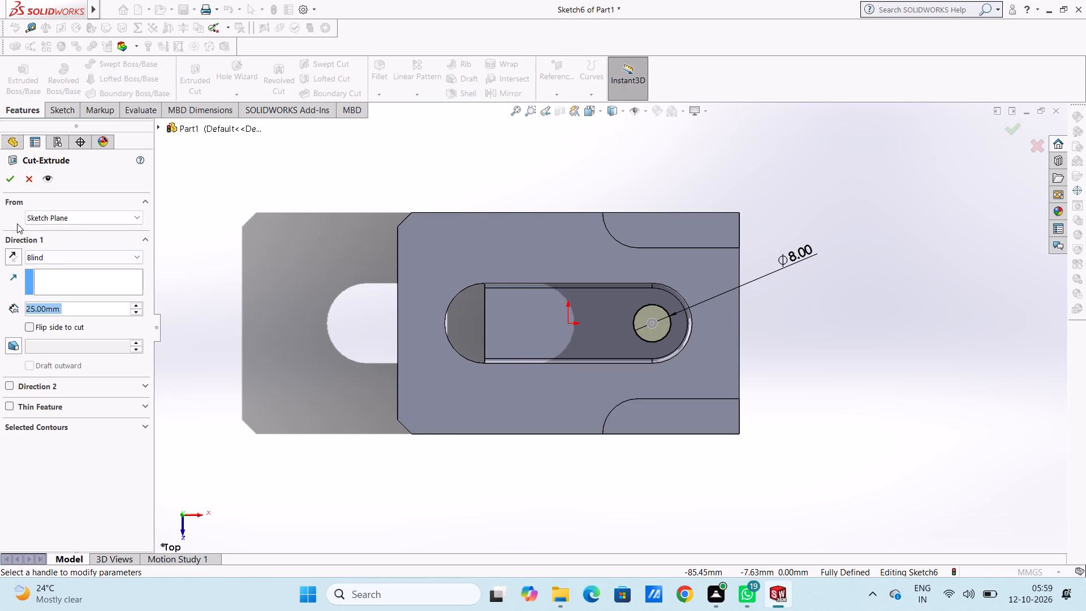
pyautogui.click(16, 177)
pyautogui.click(225, 300)
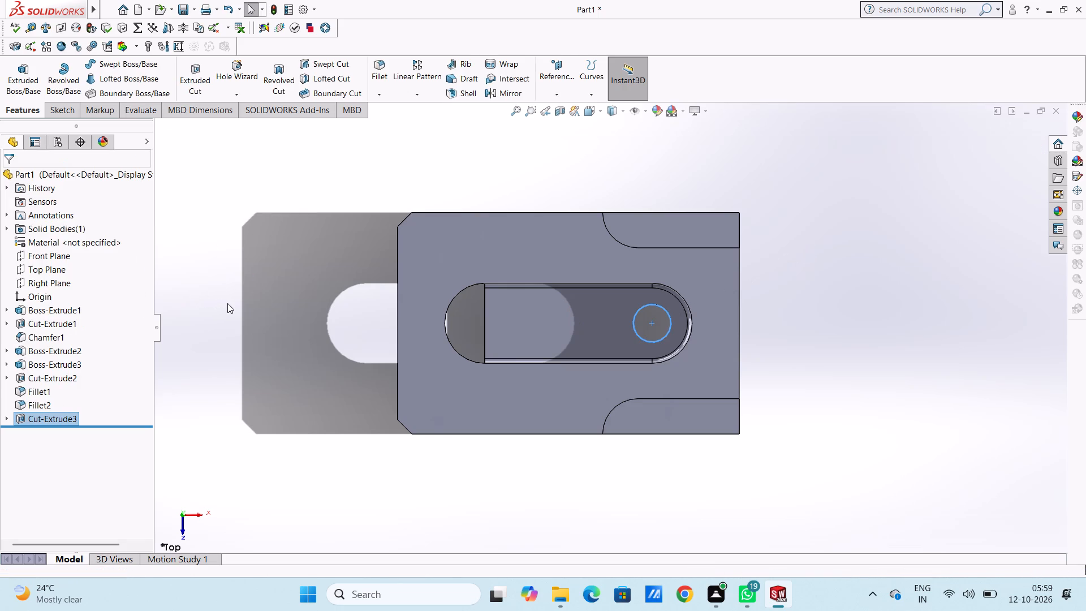
# Examine the slot and the hole in its floor using a section view on the Front Plane.
pyautogui.moveTo(248, 340); pyautogui.dragTo(272, 296, button='middle')
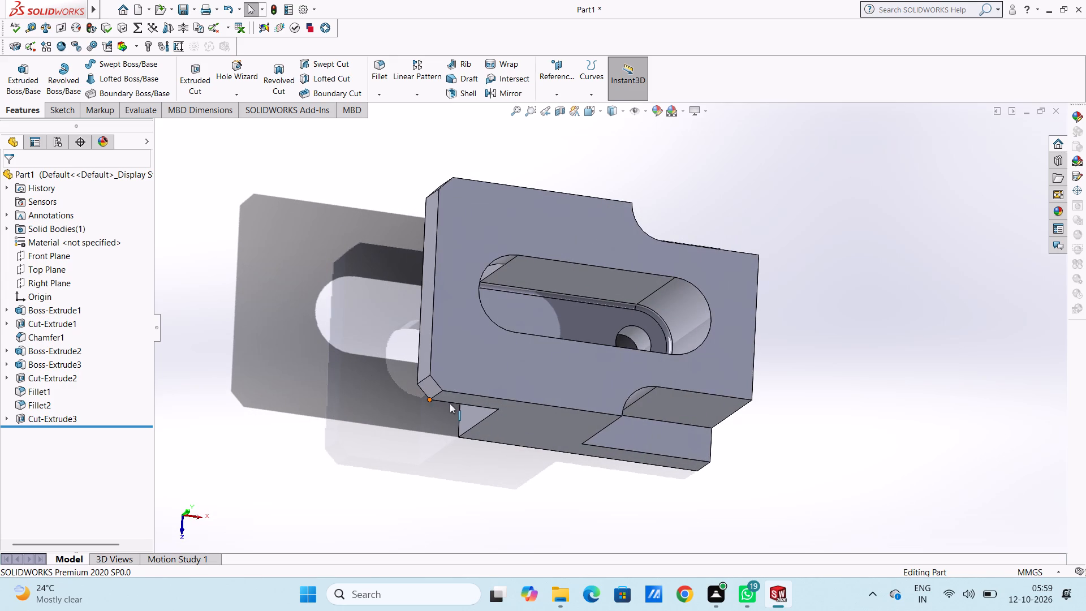
pyautogui.moveTo(450, 403); pyautogui.dragTo(398, 386, button='middle')
pyautogui.click(561, 113)
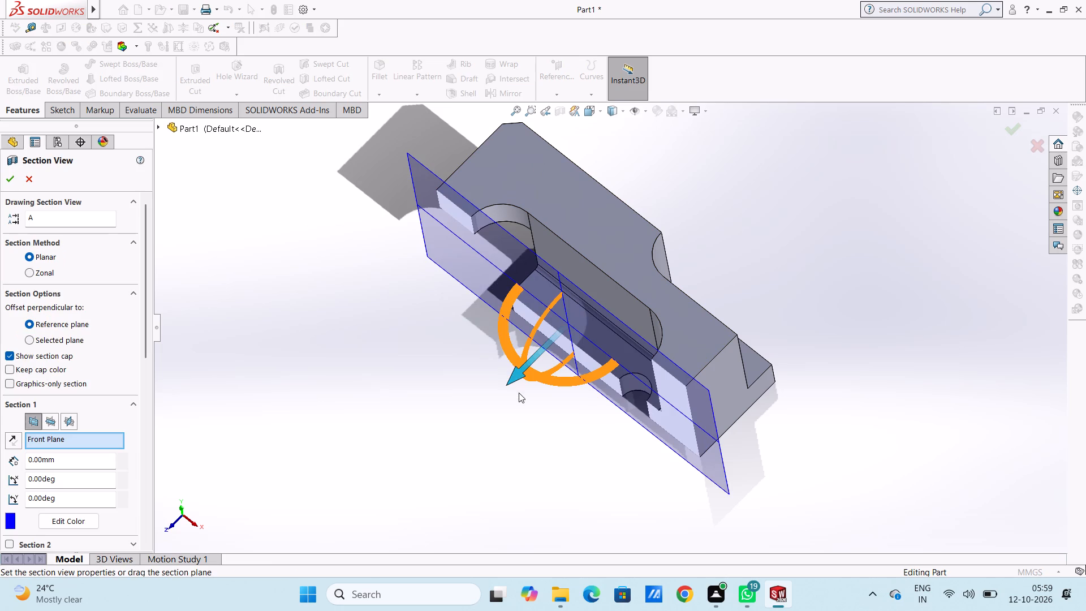
pyautogui.moveTo(453, 445); pyautogui.dragTo(503, 268, button='middle')
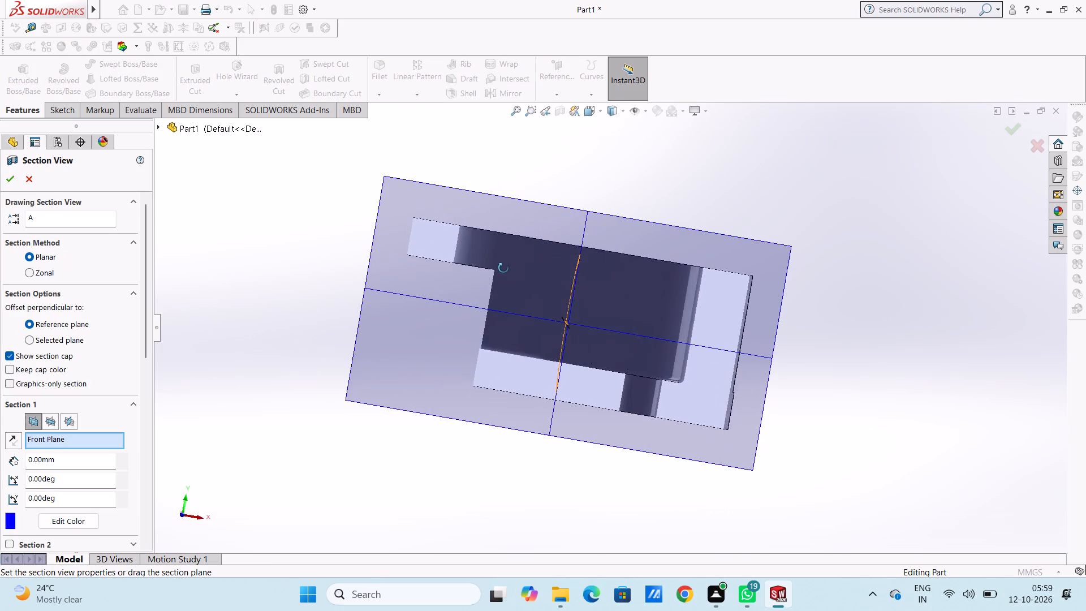
pyautogui.moveTo(503, 268); pyautogui.dragTo(497, 274, button='middle')
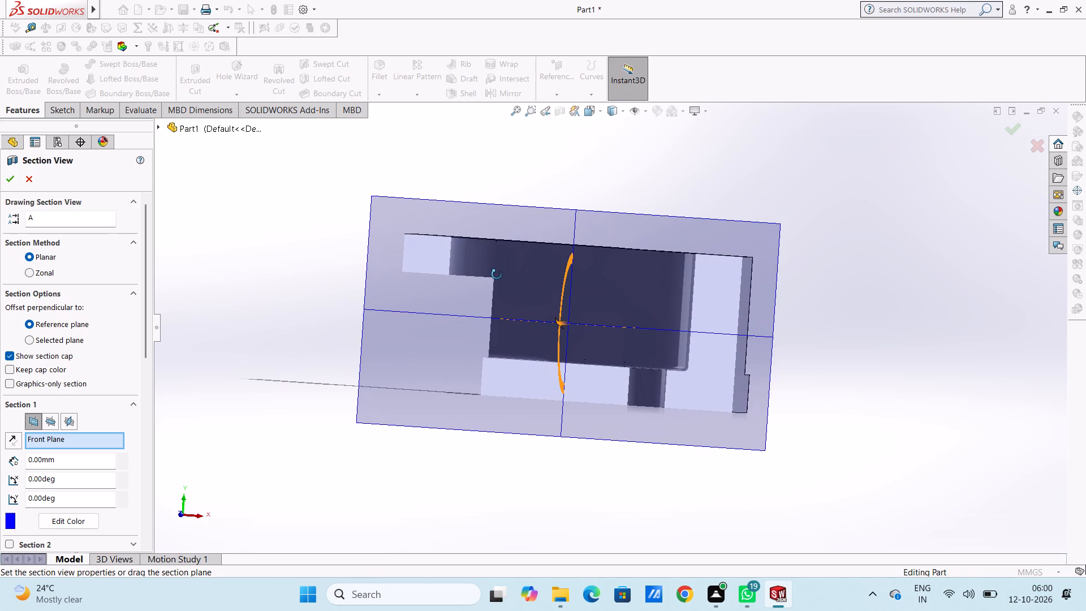
pyautogui.moveTo(497, 274); pyautogui.dragTo(514, 282, button='middle')
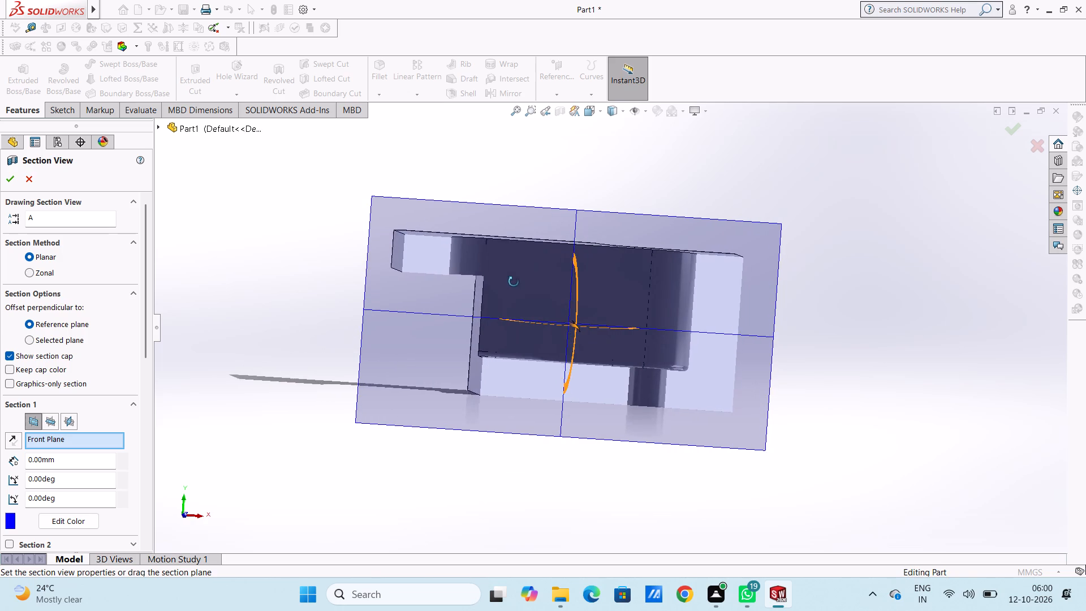
pyautogui.moveTo(514, 282); pyautogui.dragTo(510, 279, button='middle')
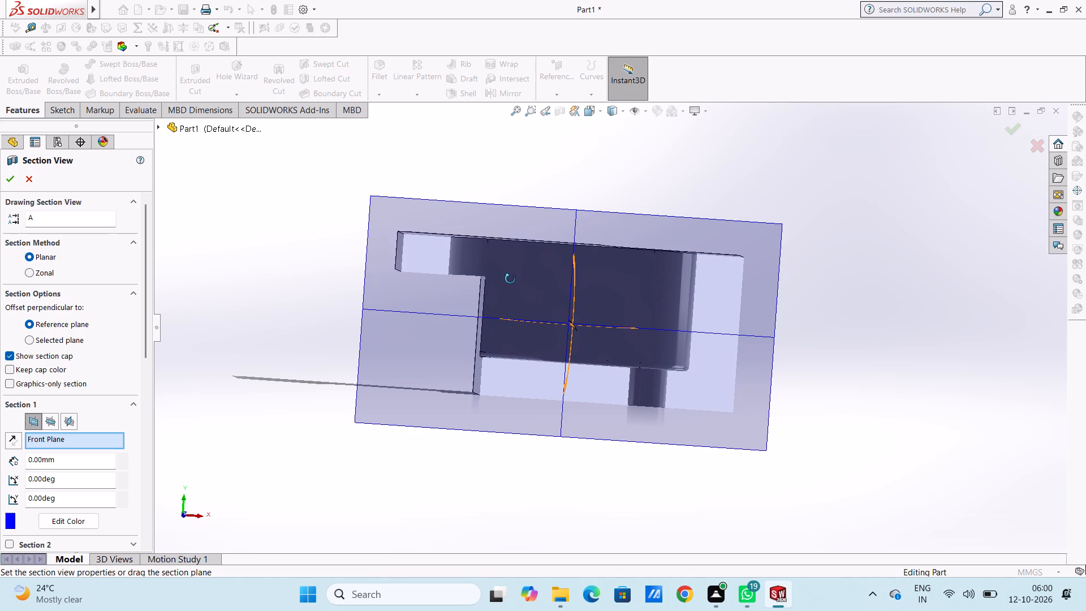
pyautogui.moveTo(510, 279); pyautogui.dragTo(497, 336, button='middle')
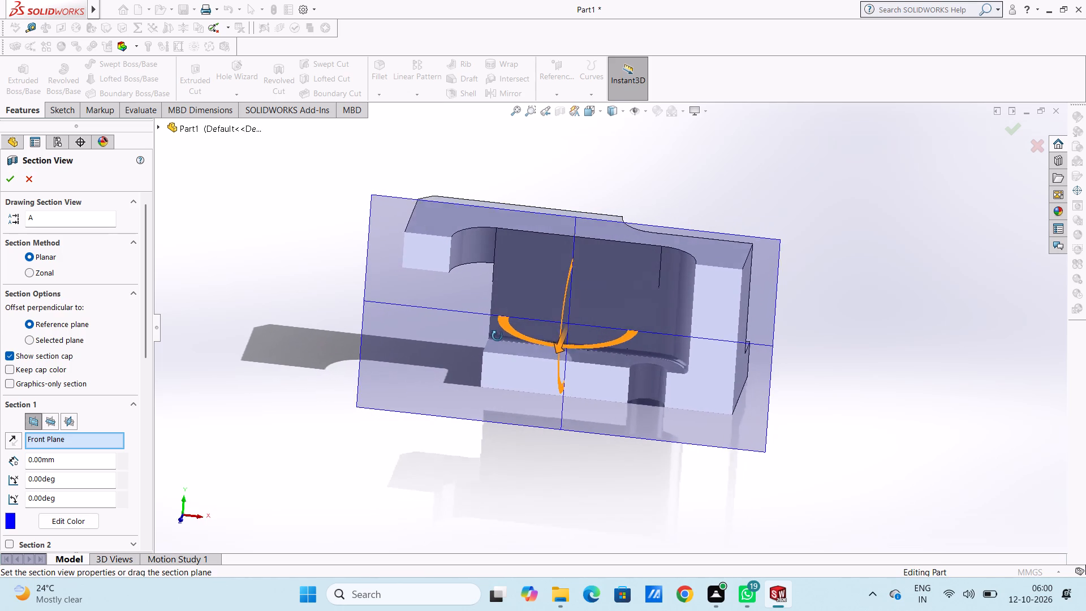
pyautogui.moveTo(497, 336); pyautogui.dragTo(507, 308, button='middle')
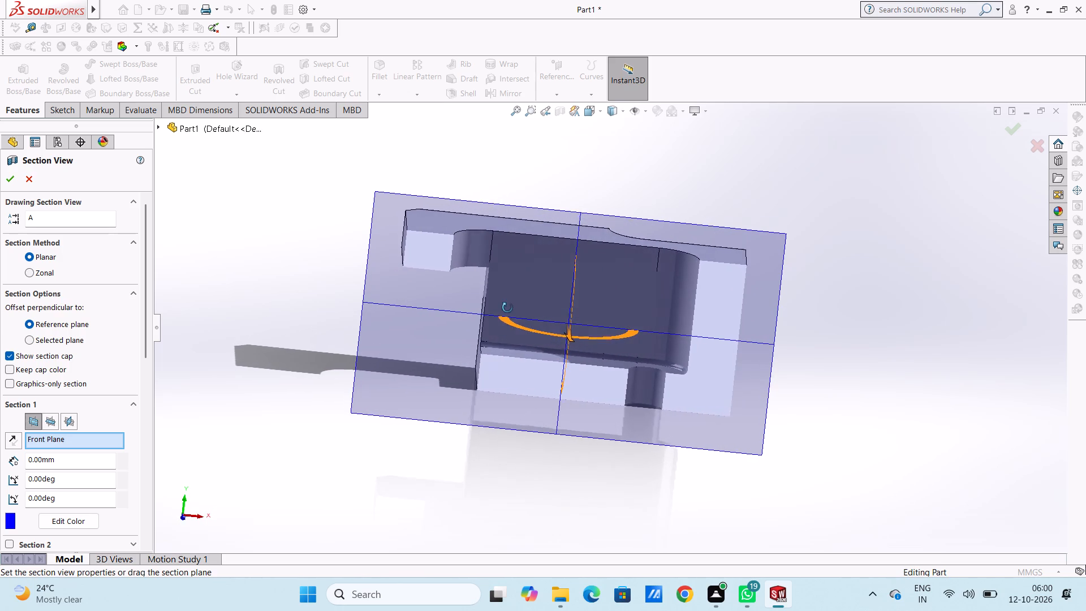
pyautogui.moveTo(507, 308); pyautogui.dragTo(491, 366, button='middle')
pyautogui.click(35, 180)
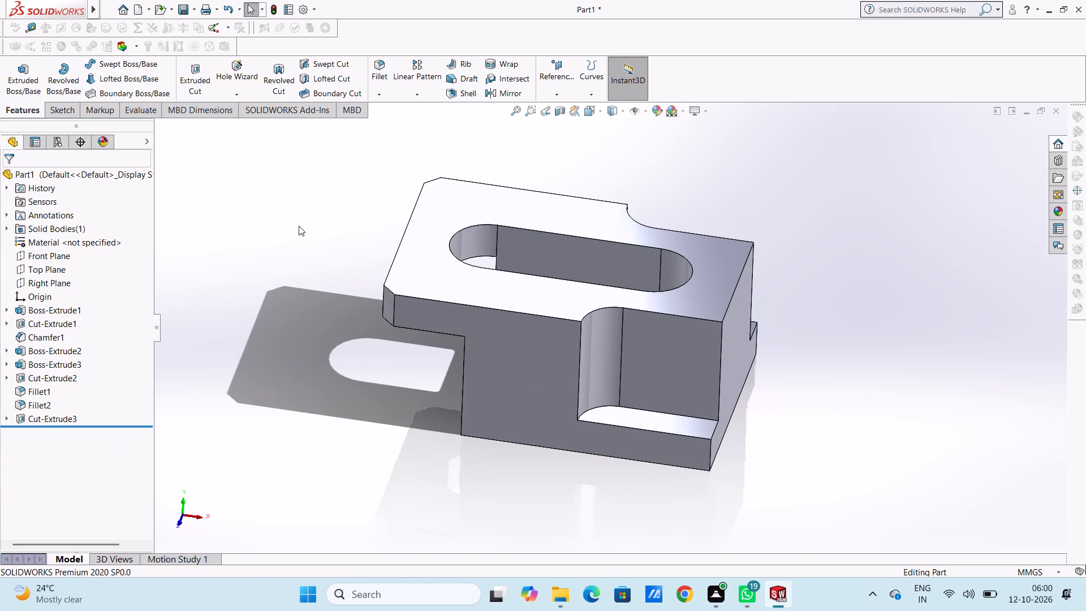
# On the slot's floor plane, sketch a 54 × 47 mm corner rectangle starting from the block's outer corner at the corner-cut end.
pyautogui.moveTo(300, 230); pyautogui.dragTo(307, 384, button='middle')
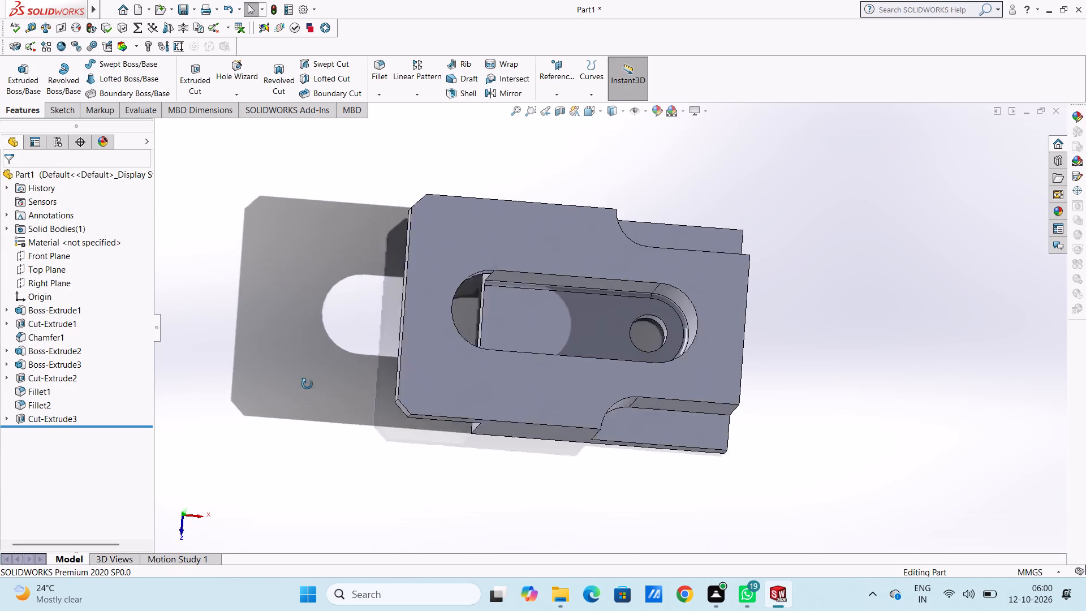
pyautogui.moveTo(307, 384); pyautogui.dragTo(303, 391, button='middle')
pyautogui.click(522, 324)
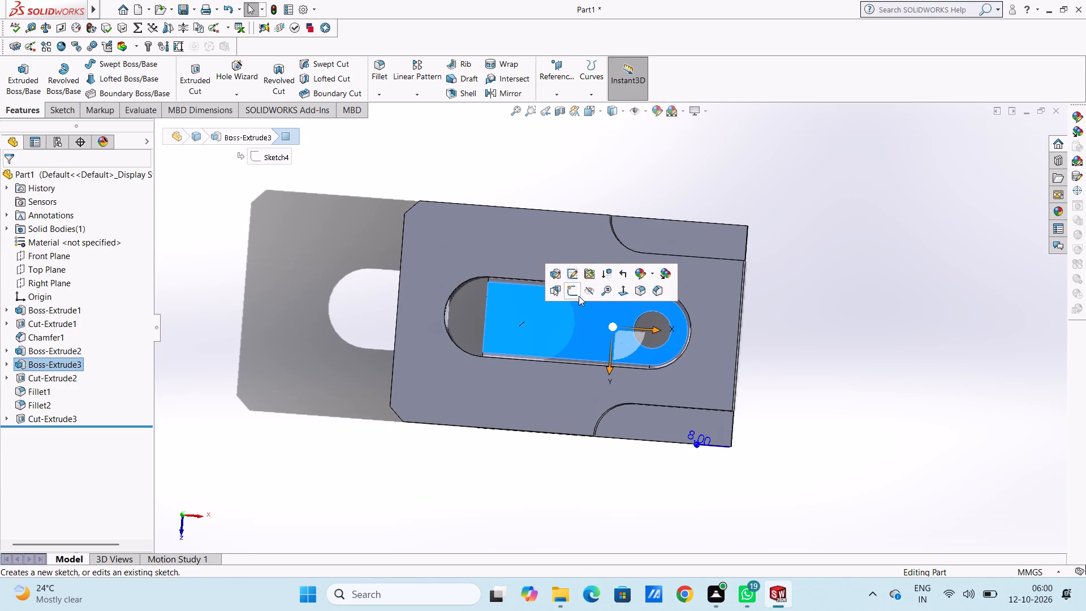
pyautogui.click(566, 290)
pyautogui.click(397, 286)
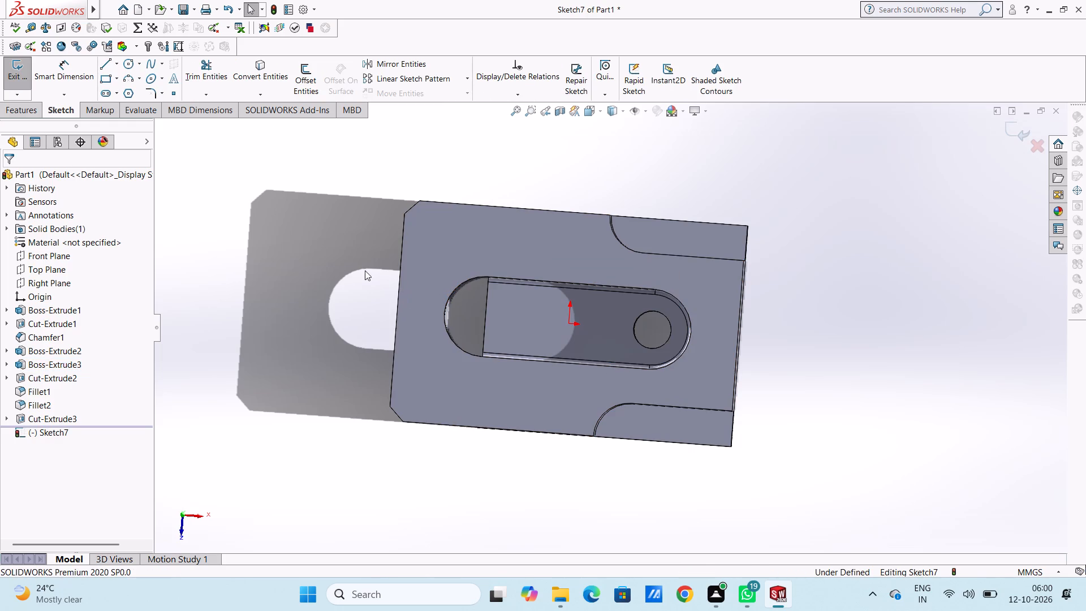
pyautogui.click(100, 74)
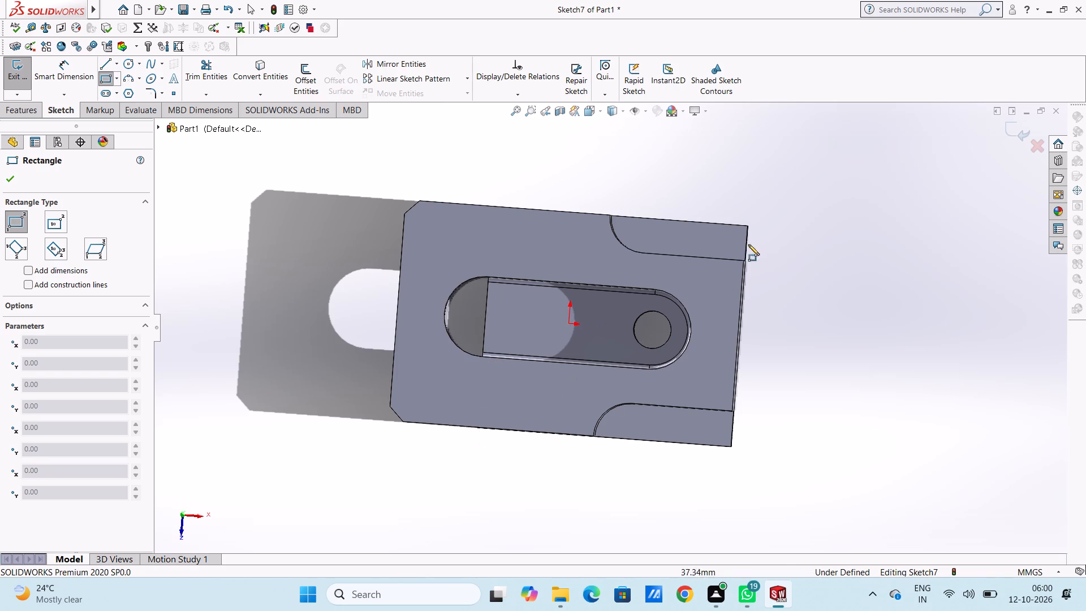
pyautogui.click(748, 224)
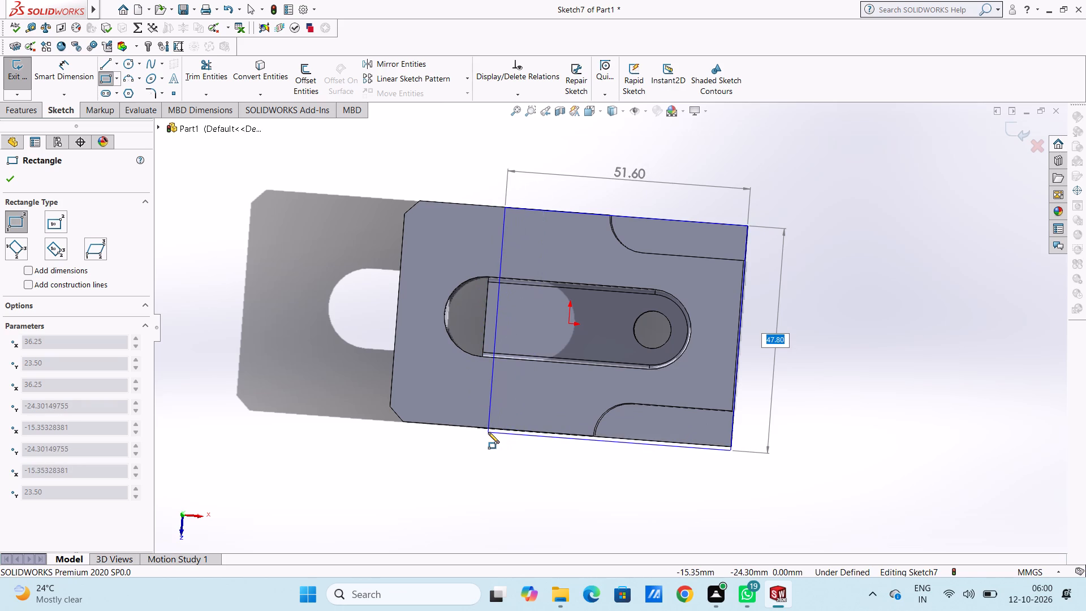
pyautogui.write('47')
pyautogui.press('Return')
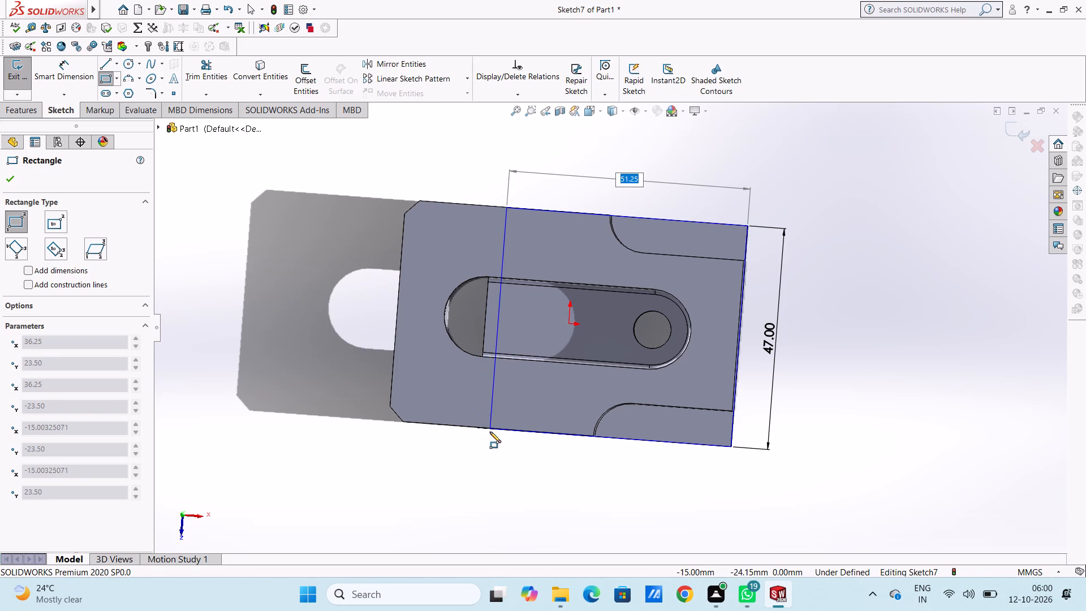
pyautogui.write('54')
pyautogui.press('Return')
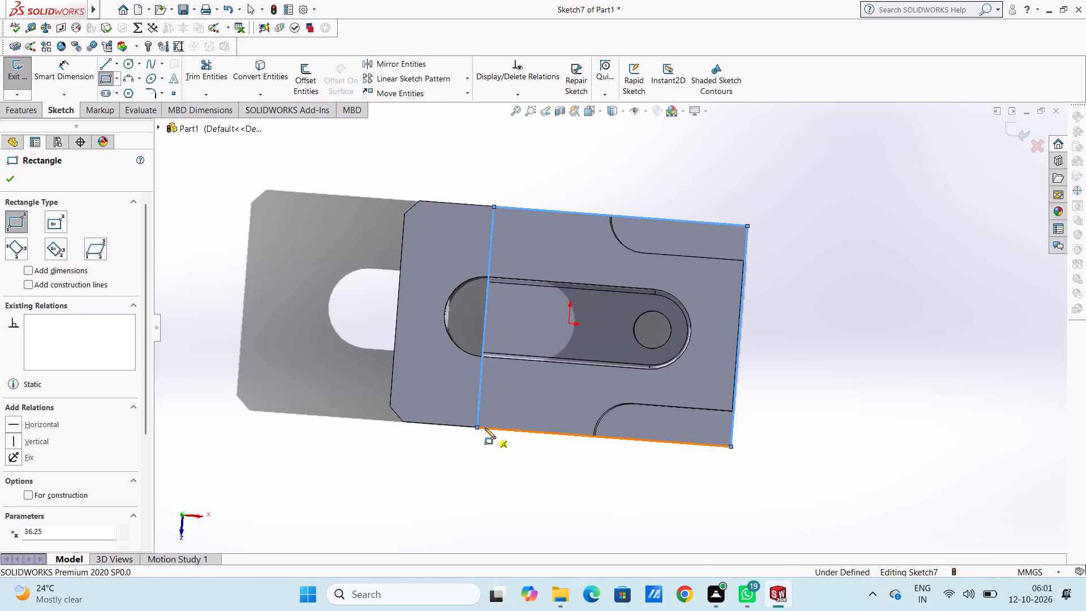
pyautogui.click(16, 178)
# Dimension the rectangle's long side as 54 mm and its short side as 47 mm.
pyautogui.click(66, 68)
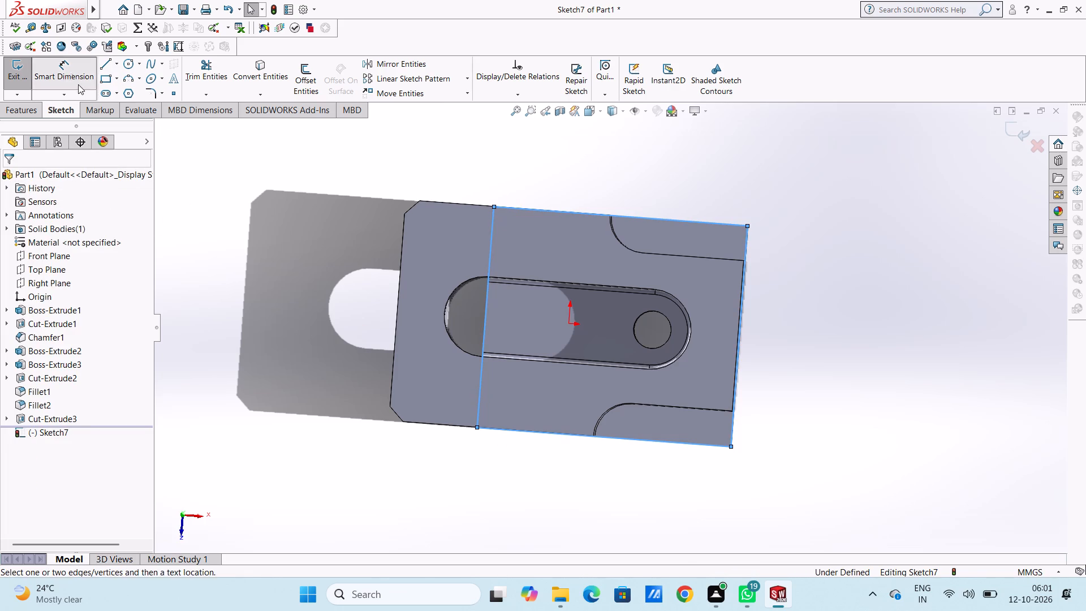
pyautogui.click(552, 211)
pyautogui.click(443, 133)
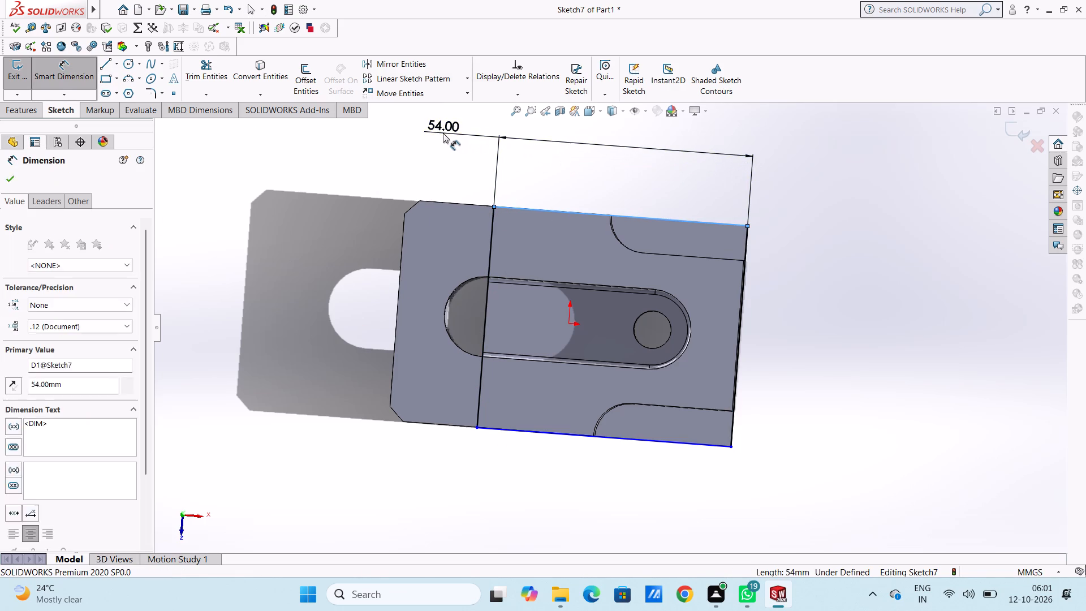
pyautogui.click(393, 113)
pyautogui.click(361, 191)
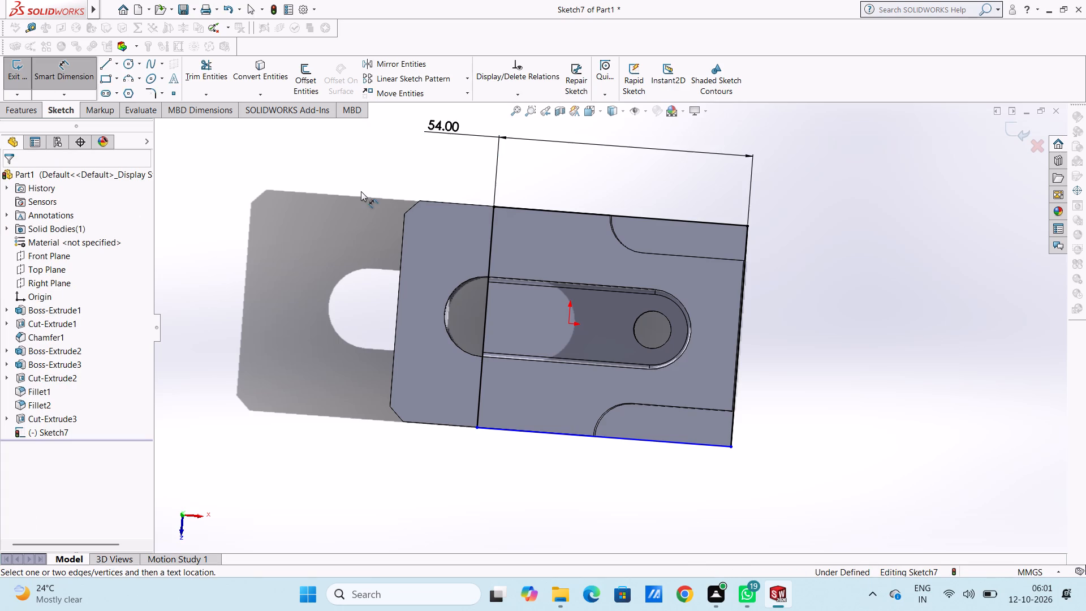
pyautogui.scroll(-2, 420, 248)
pyautogui.scroll(4, 449, 305)
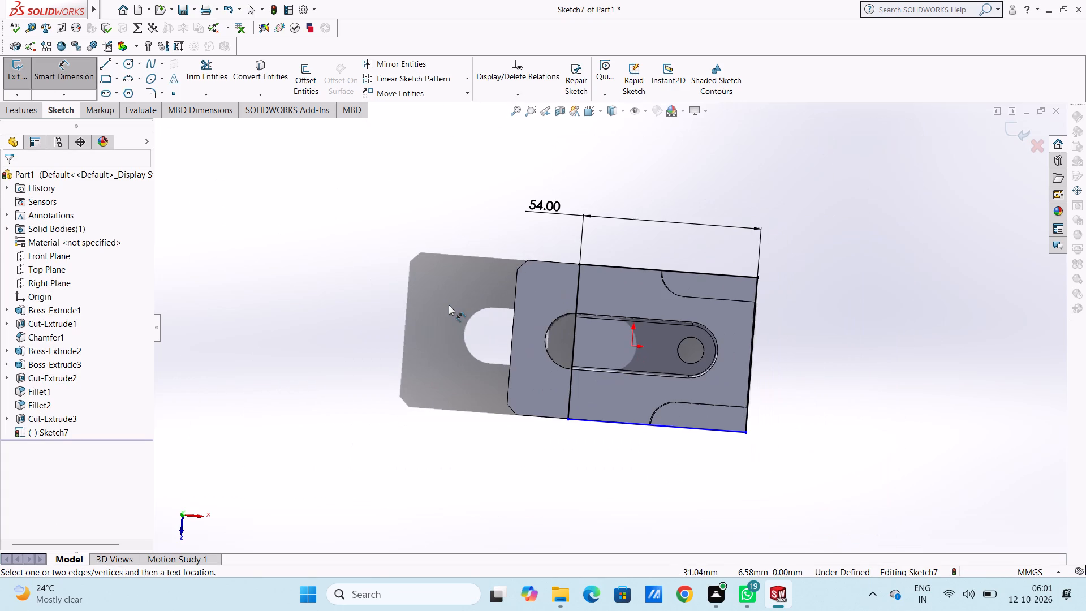
pyautogui.scroll(1, 800, 328)
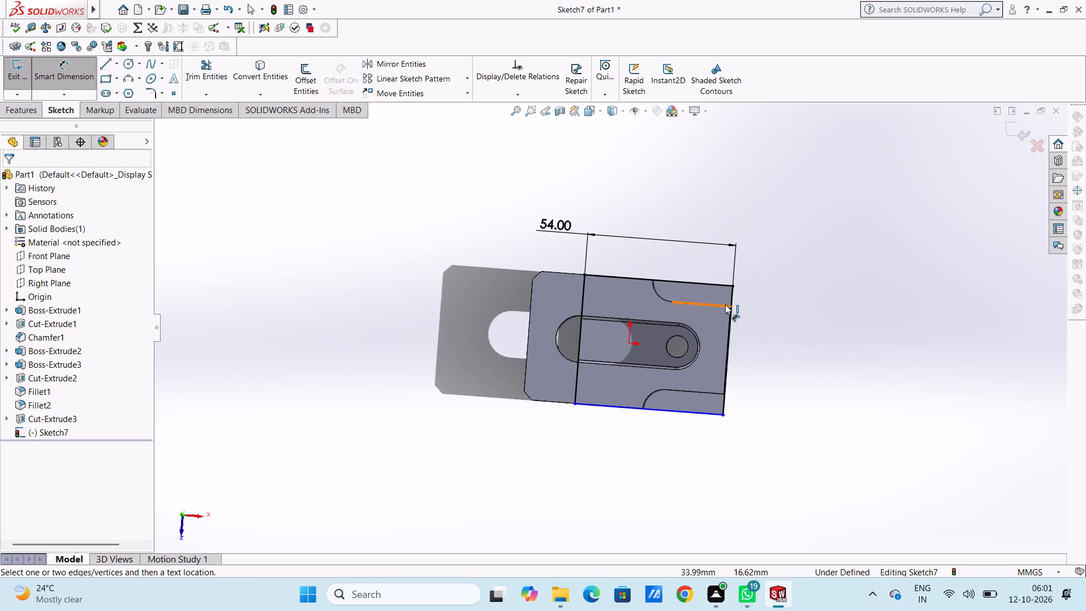
pyautogui.click(735, 296)
pyautogui.click(886, 319)
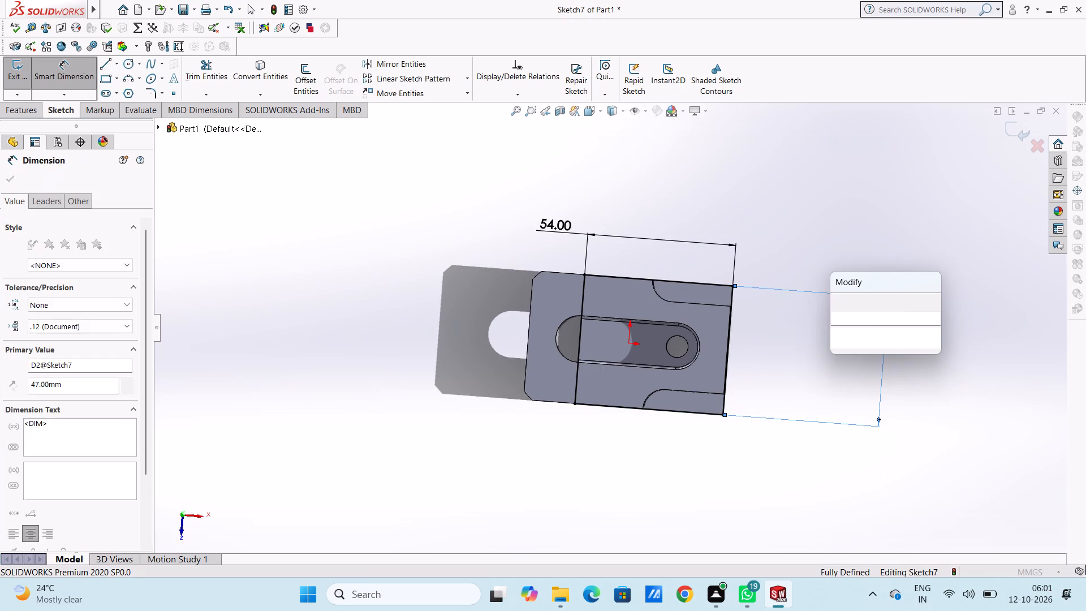
pyautogui.click(837, 303)
pyautogui.click(801, 355)
pyautogui.moveTo(800, 355); pyautogui.dragTo(792, 298, button='middle')
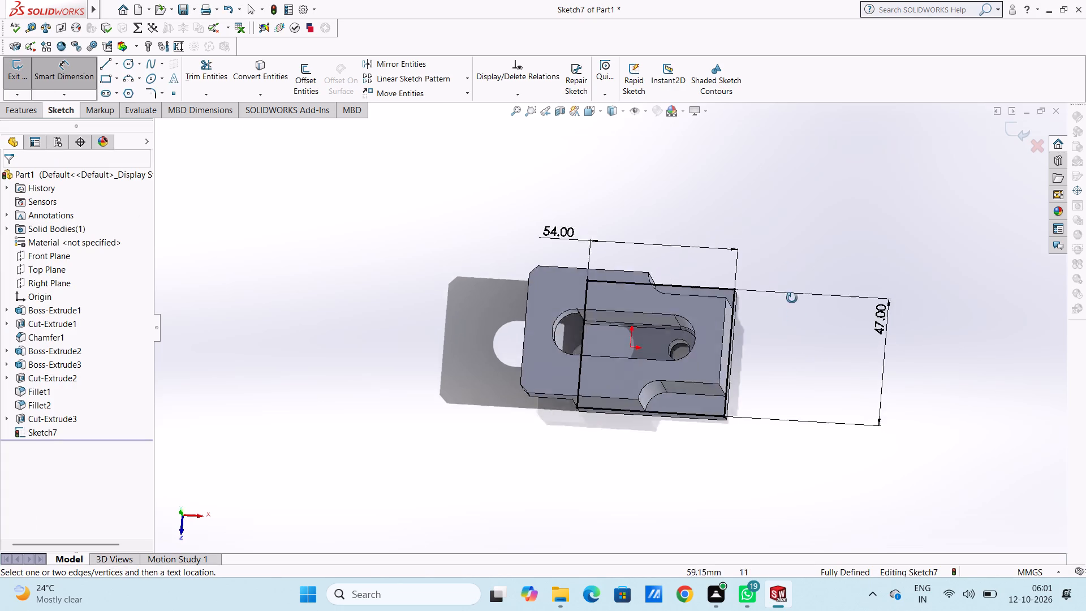
pyautogui.moveTo(792, 298); pyautogui.dragTo(790, 244, button='middle')
pyautogui.moveTo(662, 222); pyautogui.dragTo(663, 329, button='middle')
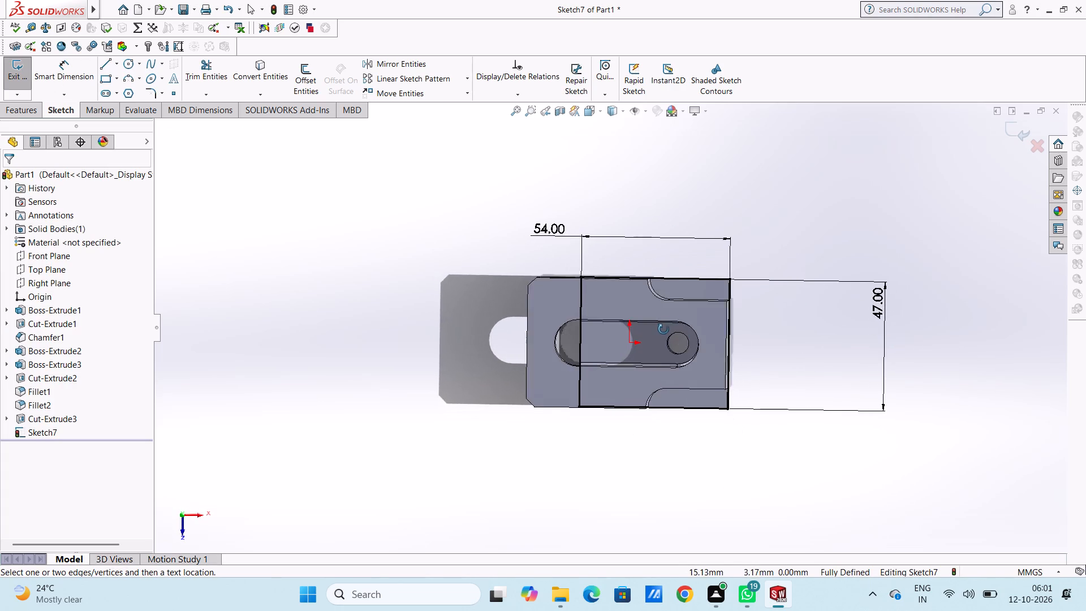
pyautogui.moveTo(663, 329); pyautogui.dragTo(674, 335, button='middle')
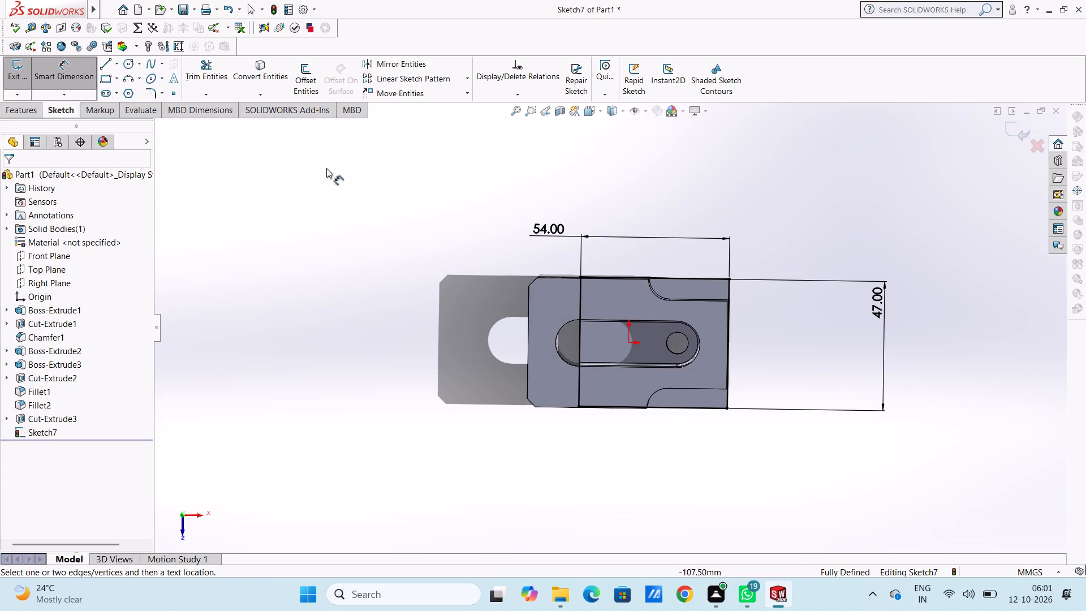
pyautogui.click(60, 72)
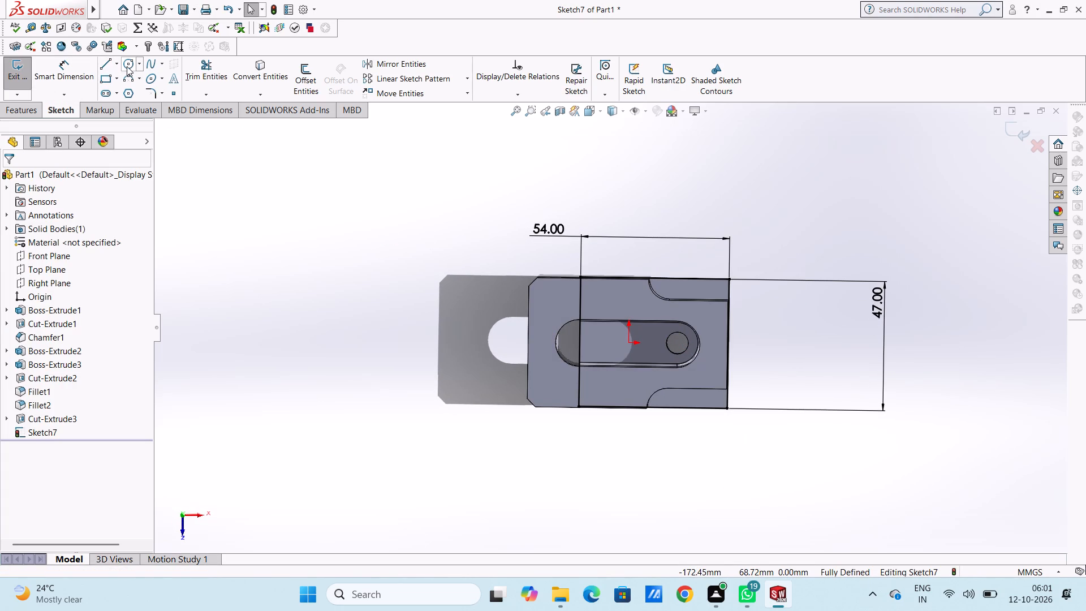
# Sketch a 4 mm radius circle centred on the existing hole and coinciding with its edge.
pyautogui.click(127, 66)
pyautogui.scroll(-4, 736, 350)
pyautogui.scroll(-5, 588, 338)
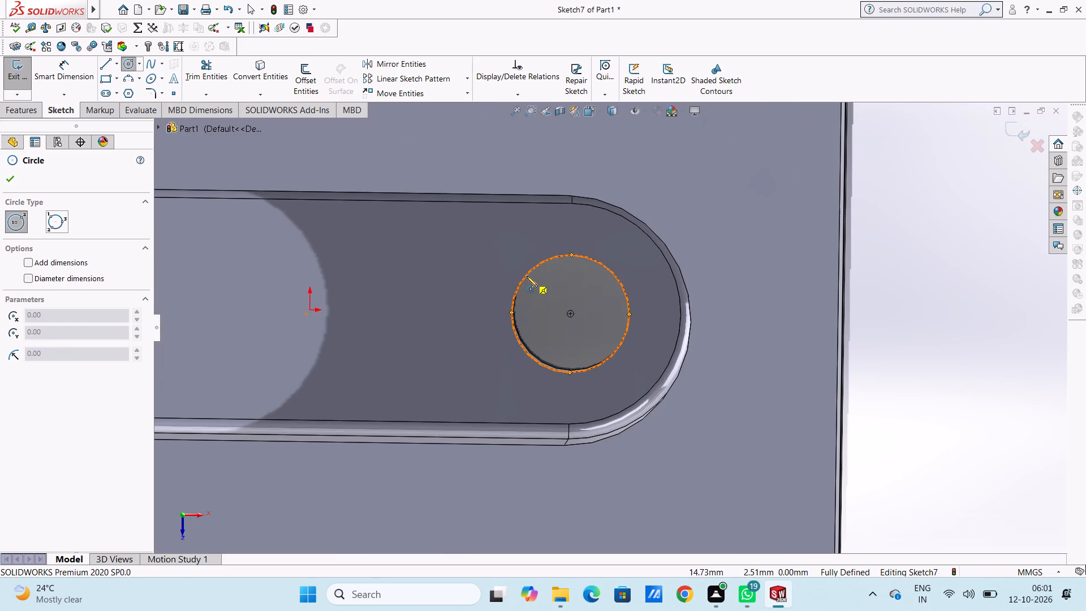
pyautogui.click(571, 313)
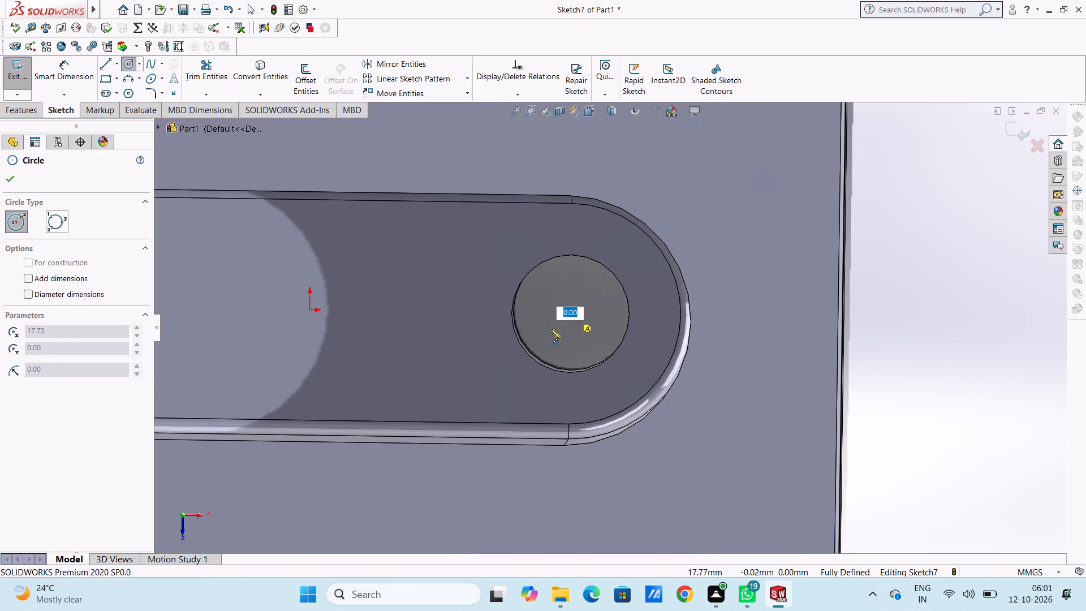
pyautogui.click(527, 348)
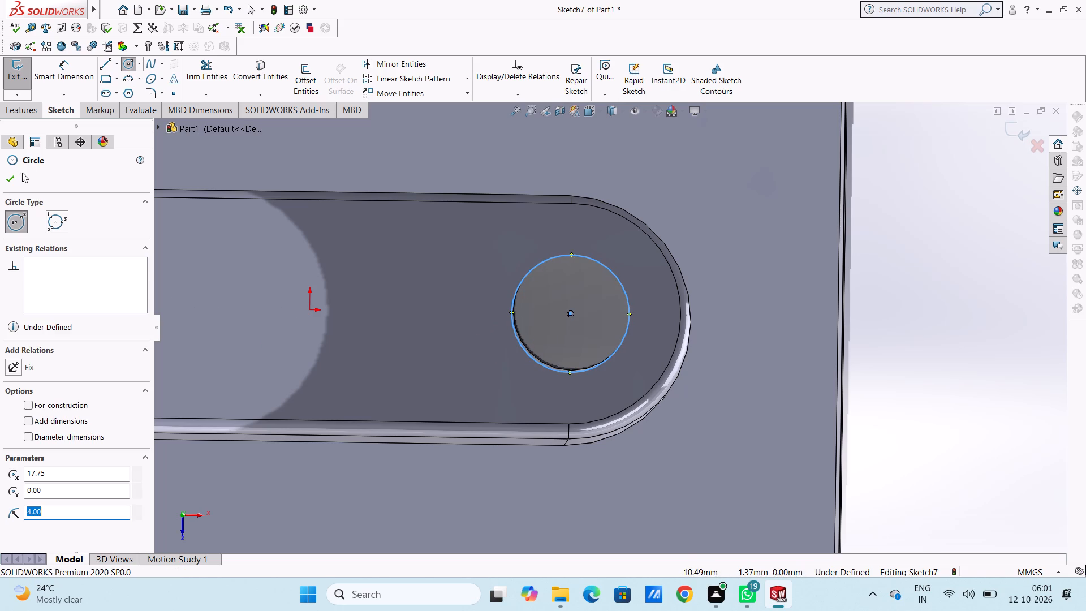
pyautogui.click(18, 178)
# Dimension the circle's diameter as 8 mm.
pyautogui.click(76, 78)
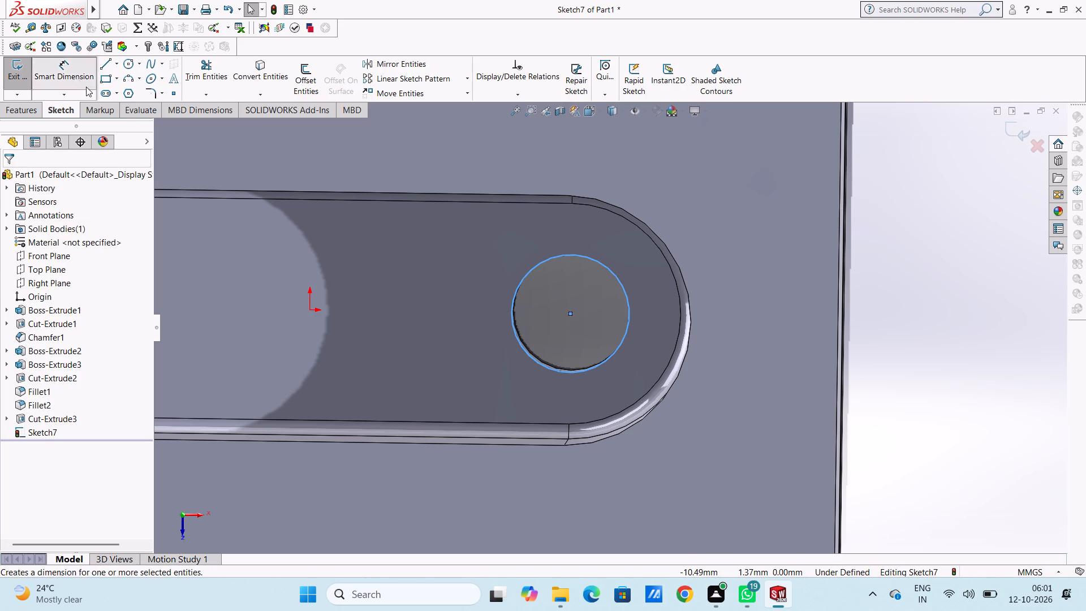
pyautogui.scroll(3, 443, 296)
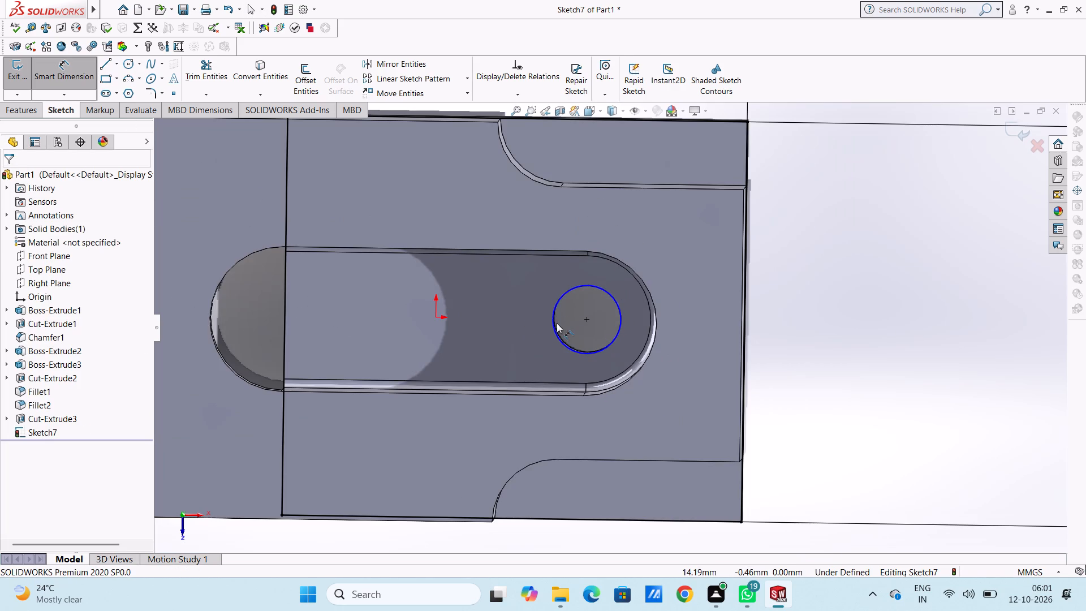
pyautogui.click(551, 330)
pyautogui.click(874, 230)
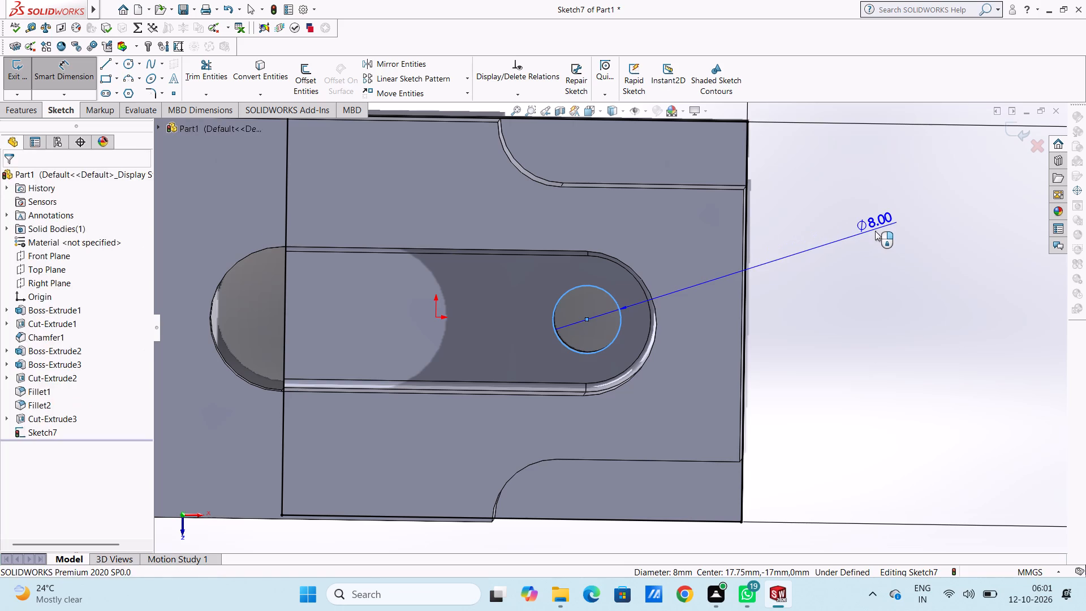
pyautogui.click(820, 213)
pyautogui.click(796, 215)
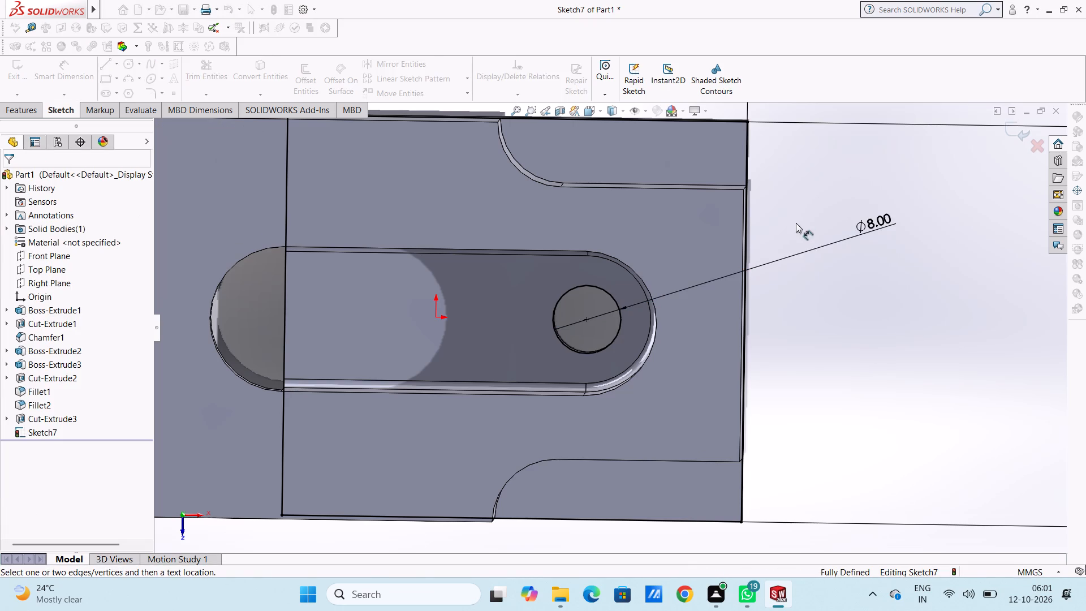
# Extrude the 54 × 47 mm sketch with the 8 mm circle as a 9.5 mm blind boss, merged with the block.
pyautogui.scroll(-3, 796, 314)
pyautogui.scroll(9, 796, 314)
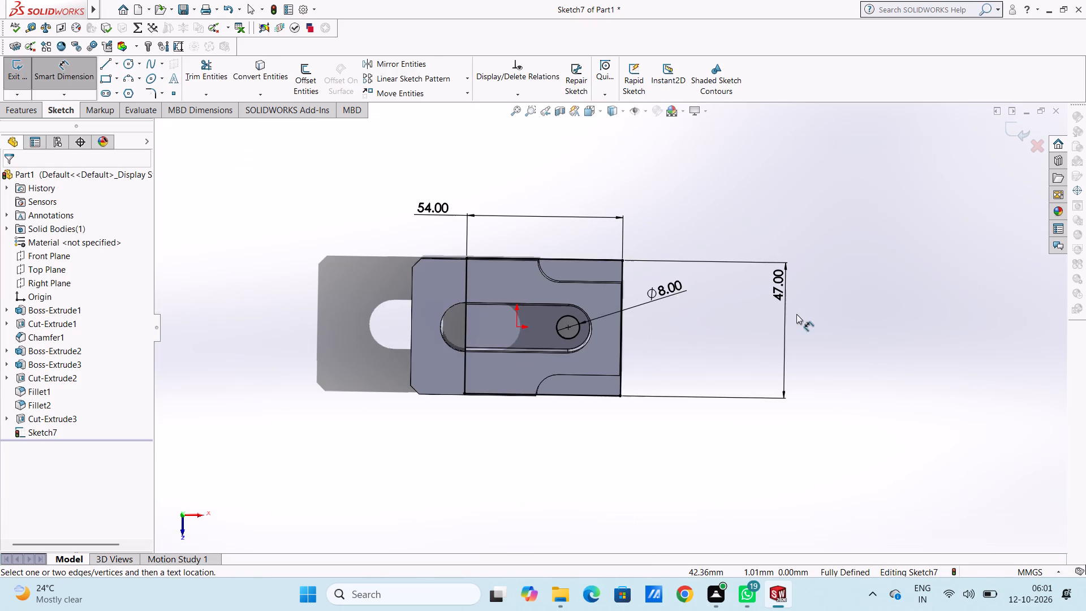
pyautogui.moveTo(667, 420); pyautogui.dragTo(670, 235, button='middle')
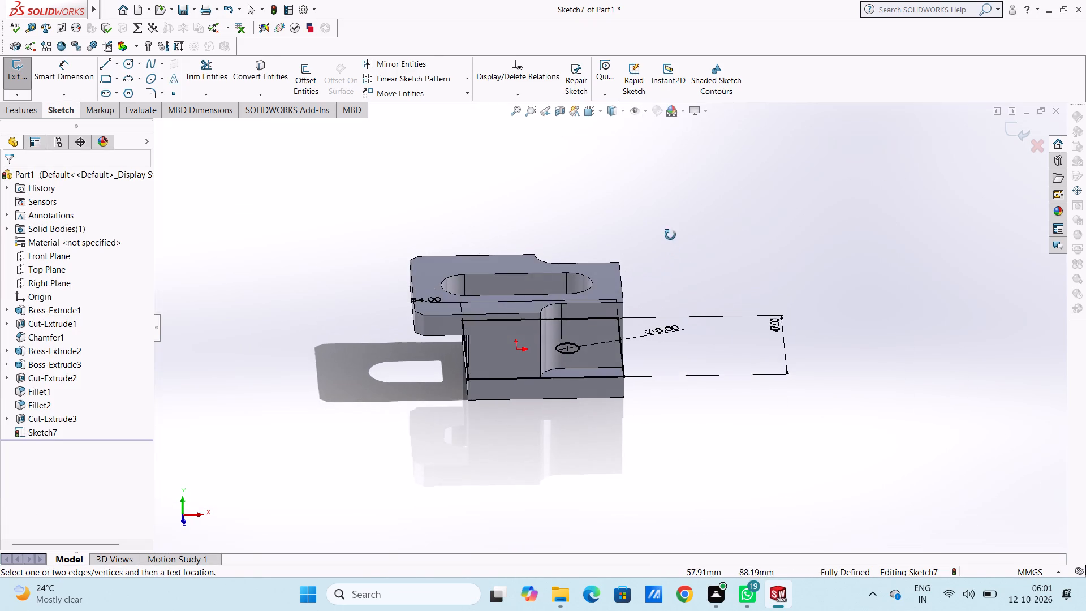
pyautogui.moveTo(670, 235); pyautogui.dragTo(669, 231, button='middle')
pyautogui.moveTo(684, 302); pyautogui.dragTo(651, 274, button='middle')
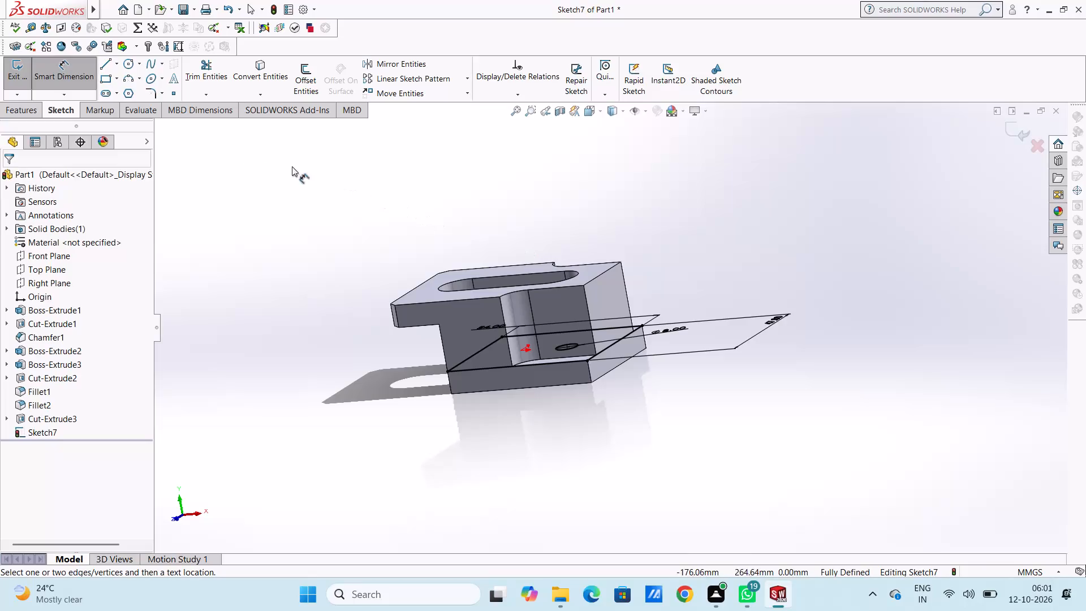
pyautogui.click(77, 72)
pyautogui.click(29, 109)
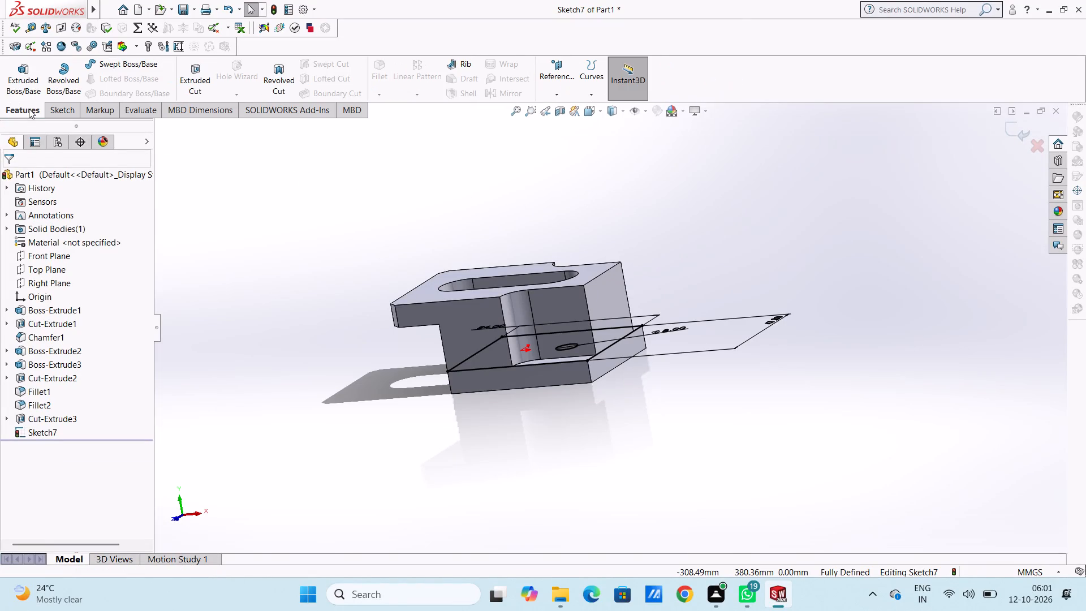
pyautogui.click(35, 79)
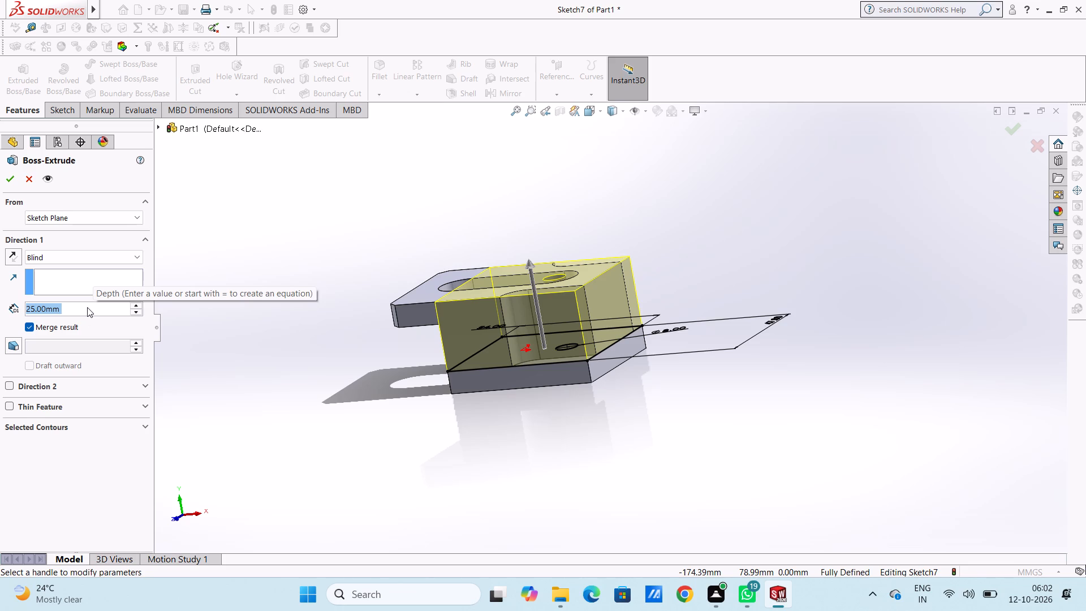
pyautogui.write('9.')
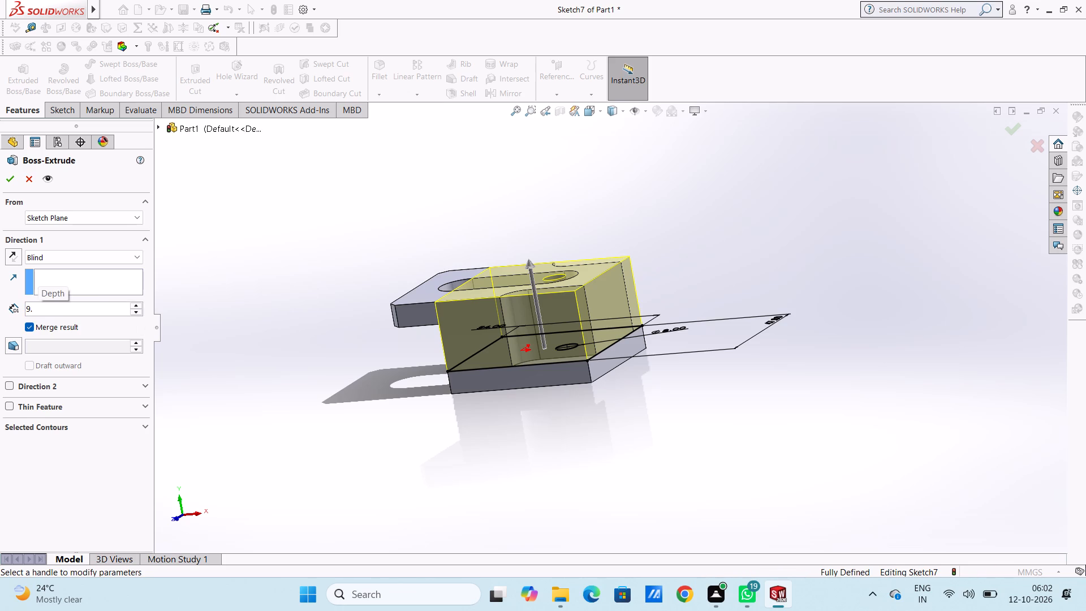
pyautogui.press('5')
pyautogui.press('Return')
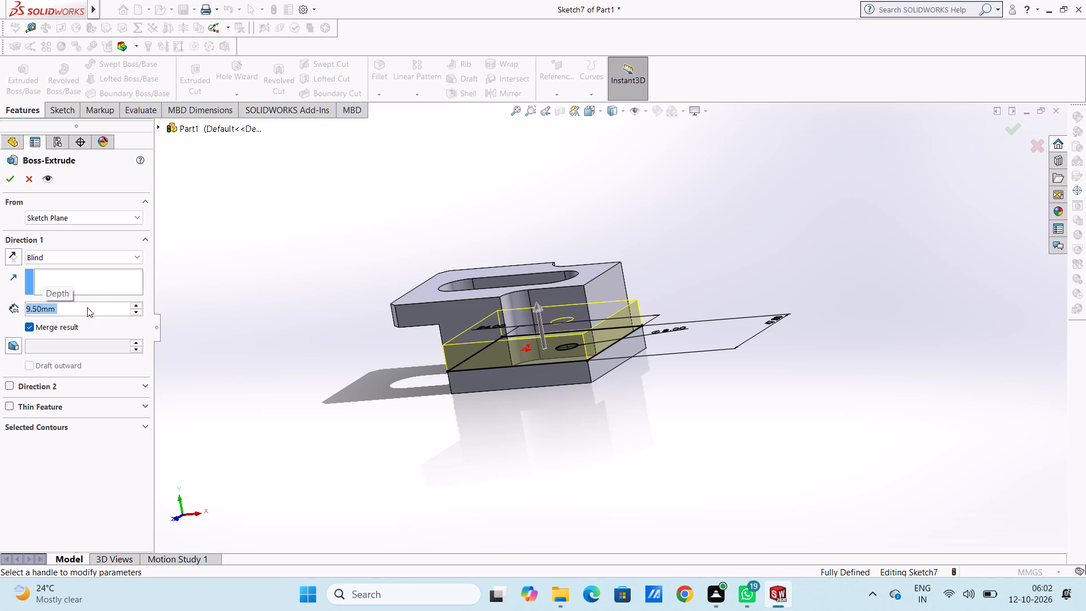
pyautogui.scroll(-1, 320, 397)
pyautogui.moveTo(320, 397); pyautogui.dragTo(384, 310, button='middle')
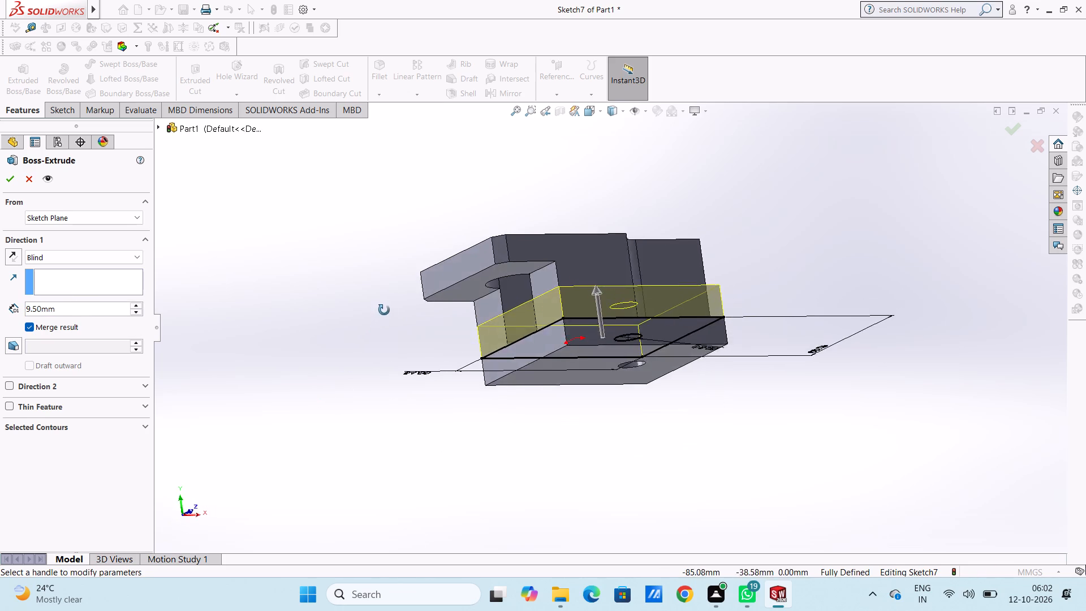
pyautogui.moveTo(384, 310); pyautogui.dragTo(344, 362, button='middle')
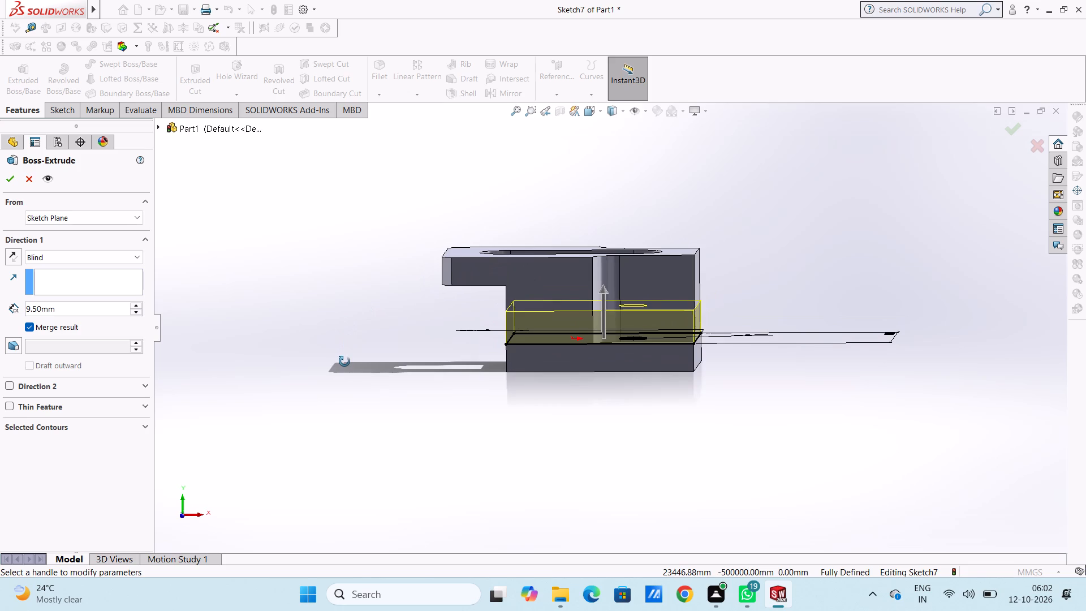
pyautogui.moveTo(344, 362); pyautogui.dragTo(342, 345, button='middle')
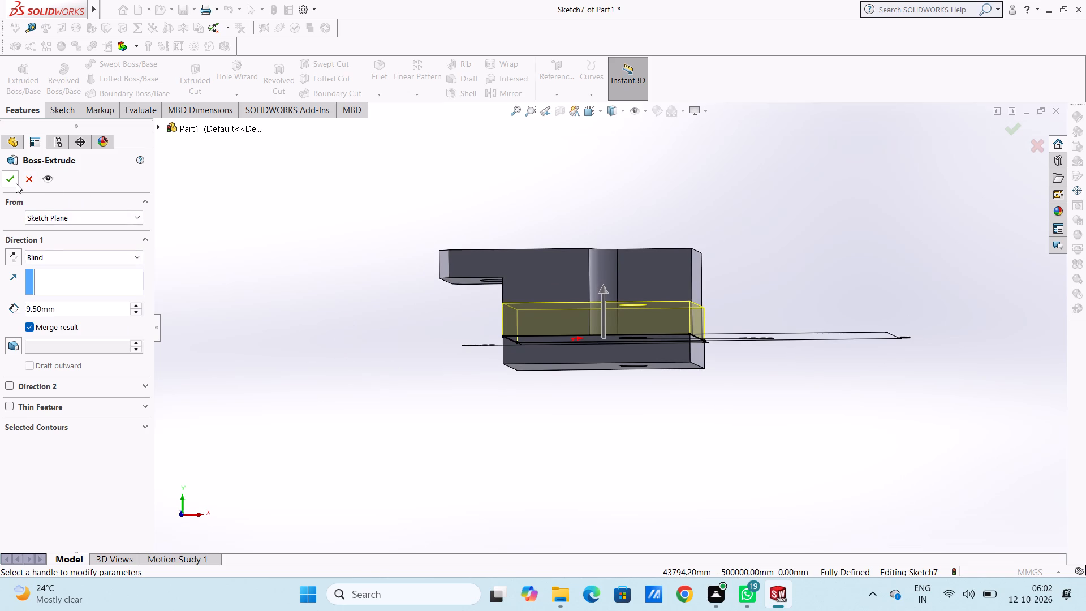
pyautogui.click(16, 183)
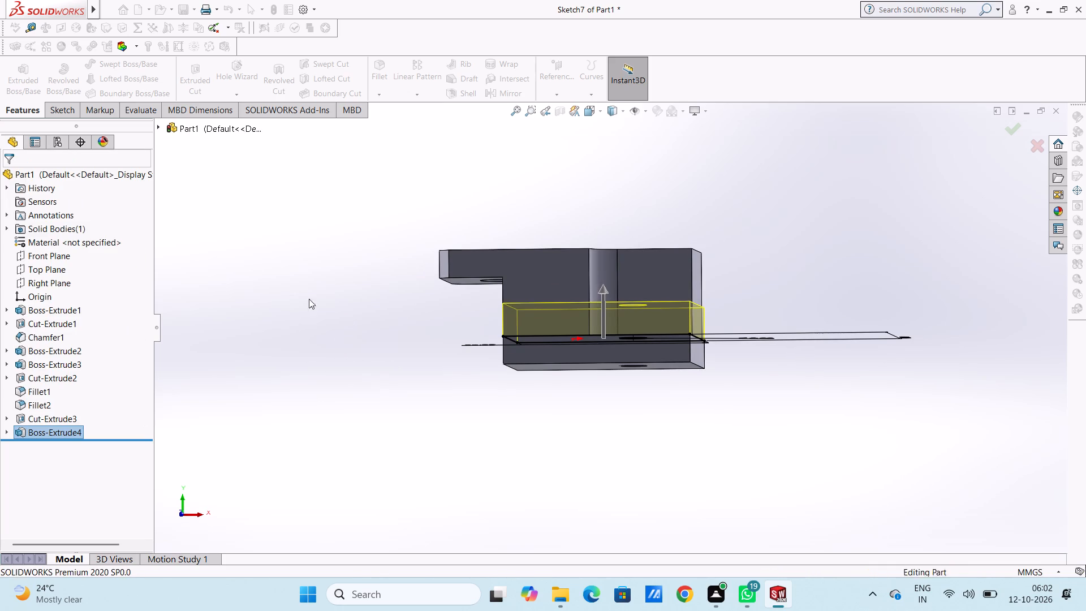
pyautogui.click(322, 304)
# Examine the extruded block from above, the sides and underneath, including the slot and its hole.
pyautogui.moveTo(320, 289); pyautogui.dragTo(459, 352, button='middle')
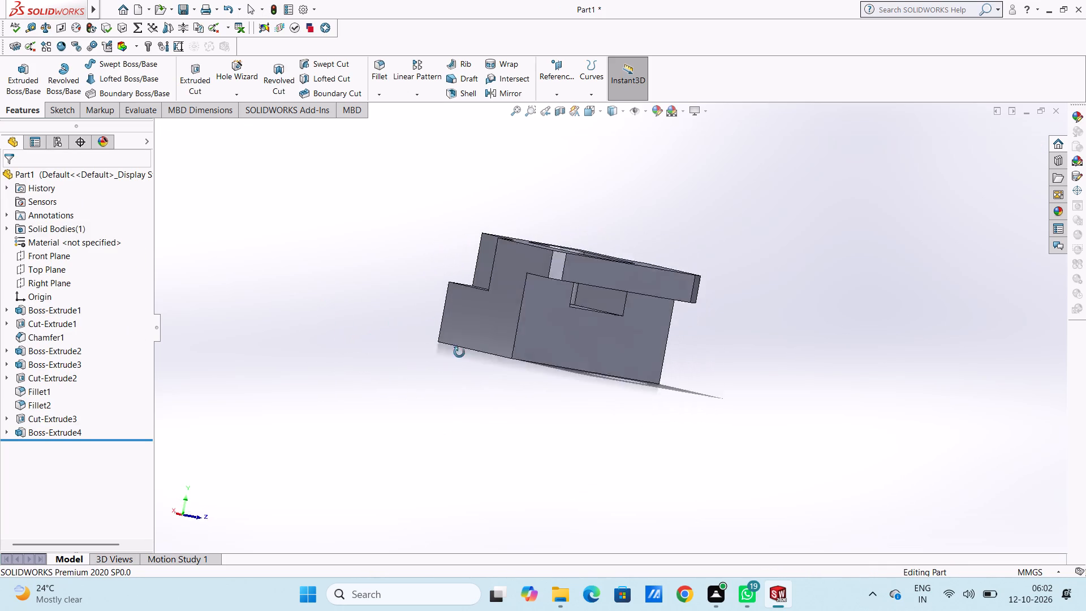
pyautogui.moveTo(459, 352); pyautogui.dragTo(275, 419, button='middle')
pyautogui.moveTo(374, 304); pyautogui.dragTo(419, 346, button='middle')
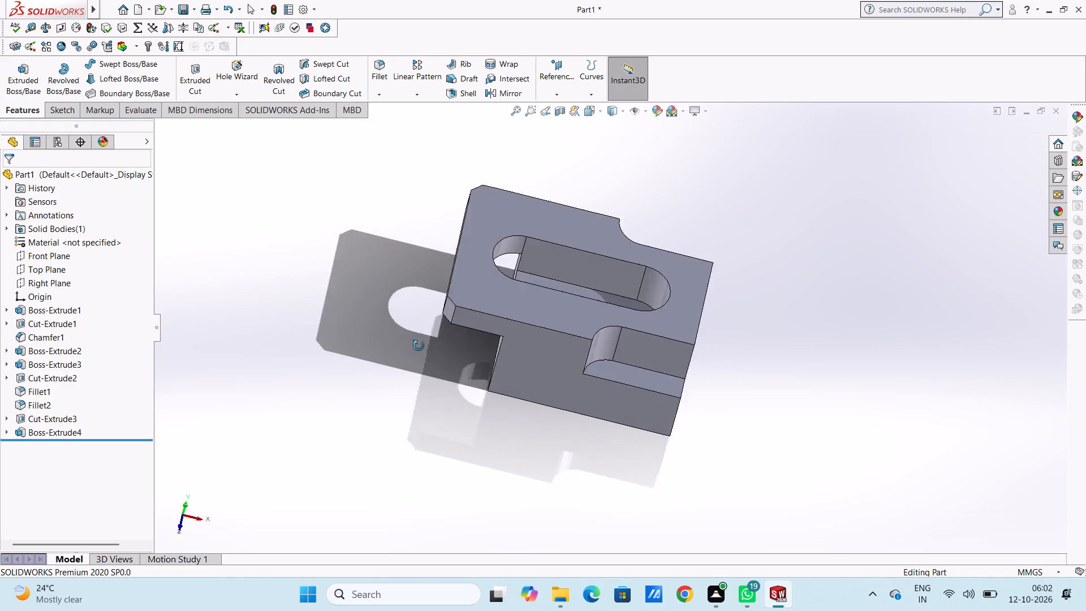
pyautogui.moveTo(419, 346); pyautogui.dragTo(387, 354, button='middle')
pyautogui.scroll(-1, 609, 279)
pyautogui.scroll(4, 423, 303)
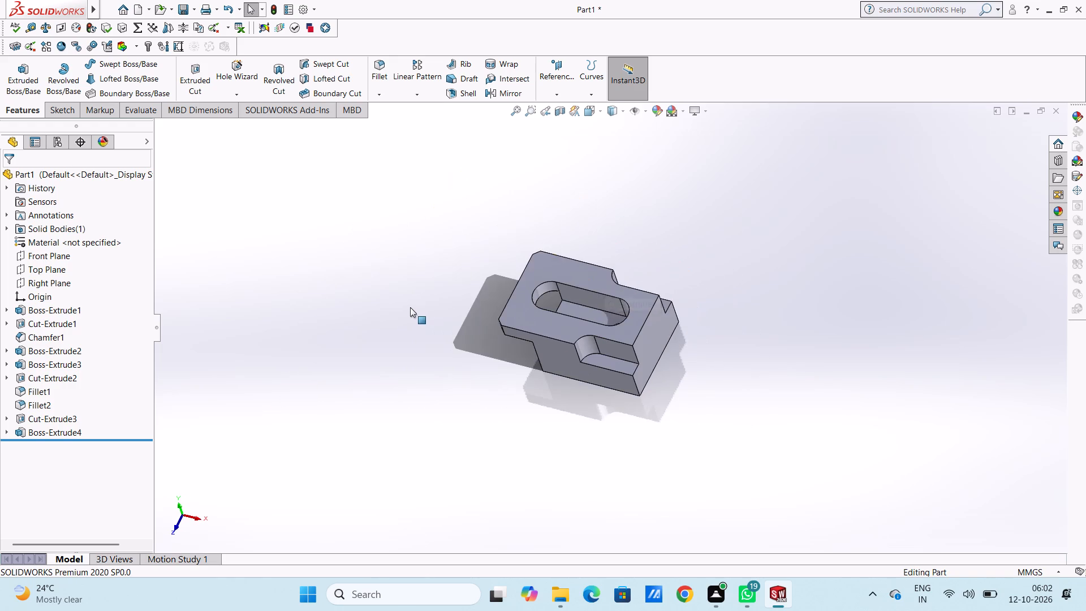
pyautogui.moveTo(394, 371); pyautogui.dragTo(536, 368, button='middle')
pyautogui.moveTo(515, 319); pyautogui.dragTo(565, 354, button='middle')
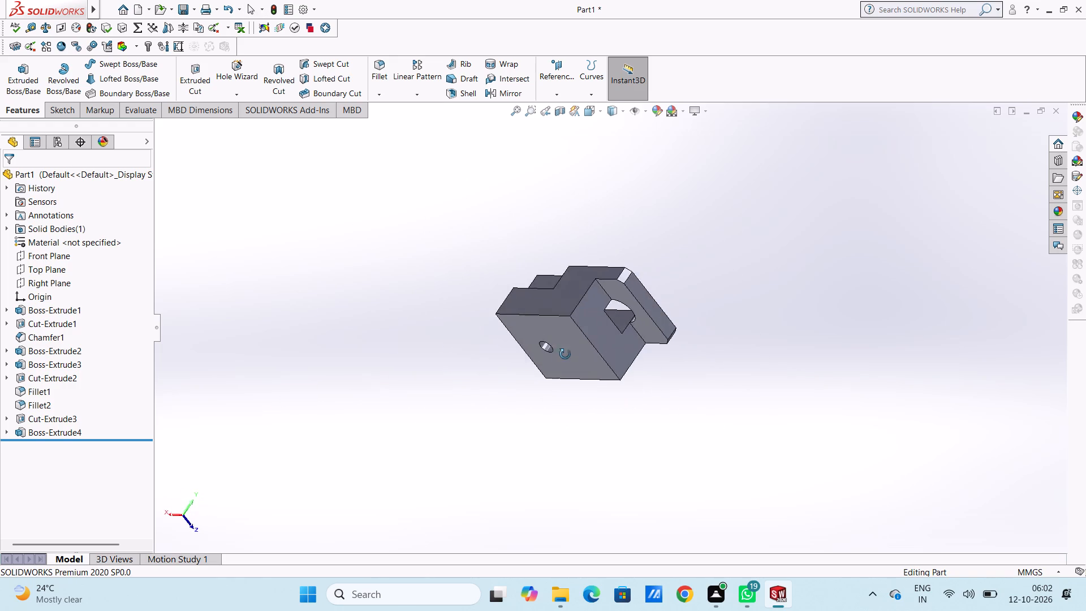
pyautogui.moveTo(565, 354); pyautogui.dragTo(409, 293, button='middle')
pyautogui.scroll(1, 565, 354)
pyautogui.scroll(-3, 598, 316)
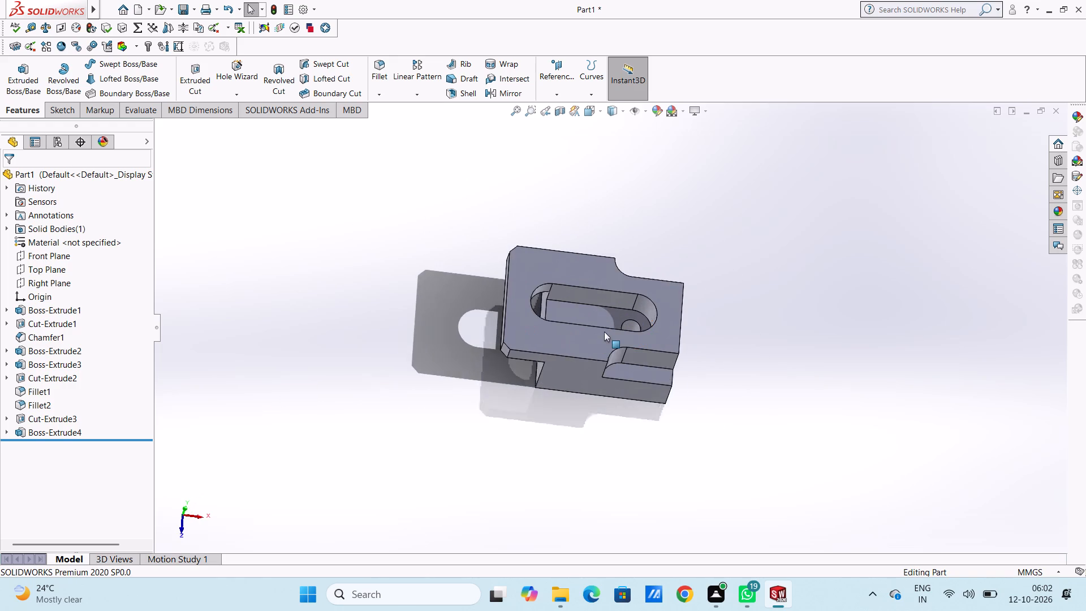
pyautogui.scroll(-1, 604, 332)
pyautogui.moveTo(774, 336); pyautogui.dragTo(754, 332, button='middle')
pyautogui.scroll(-6, 597, 270)
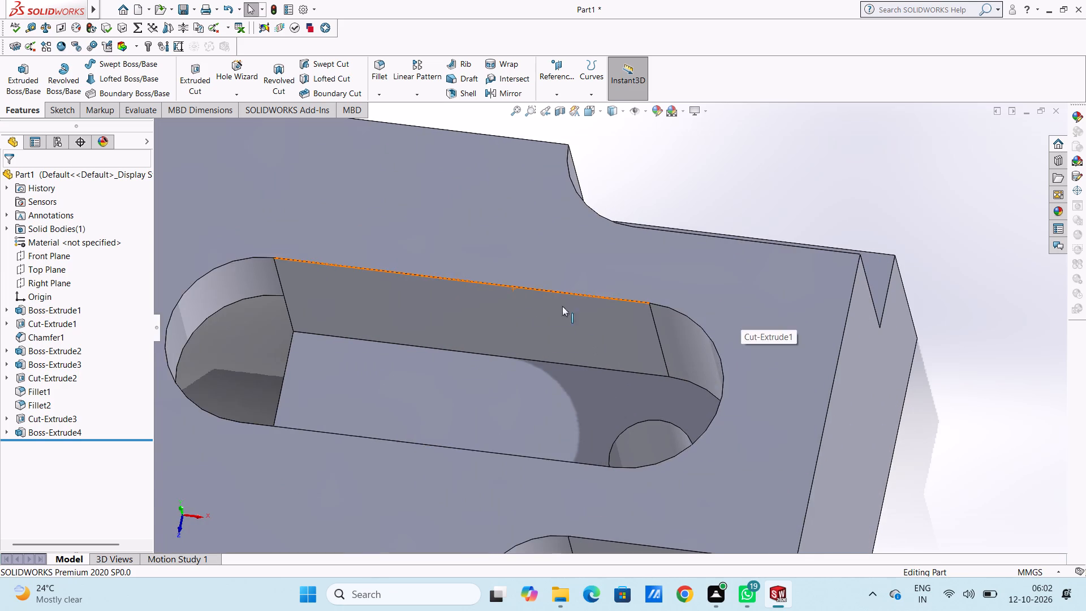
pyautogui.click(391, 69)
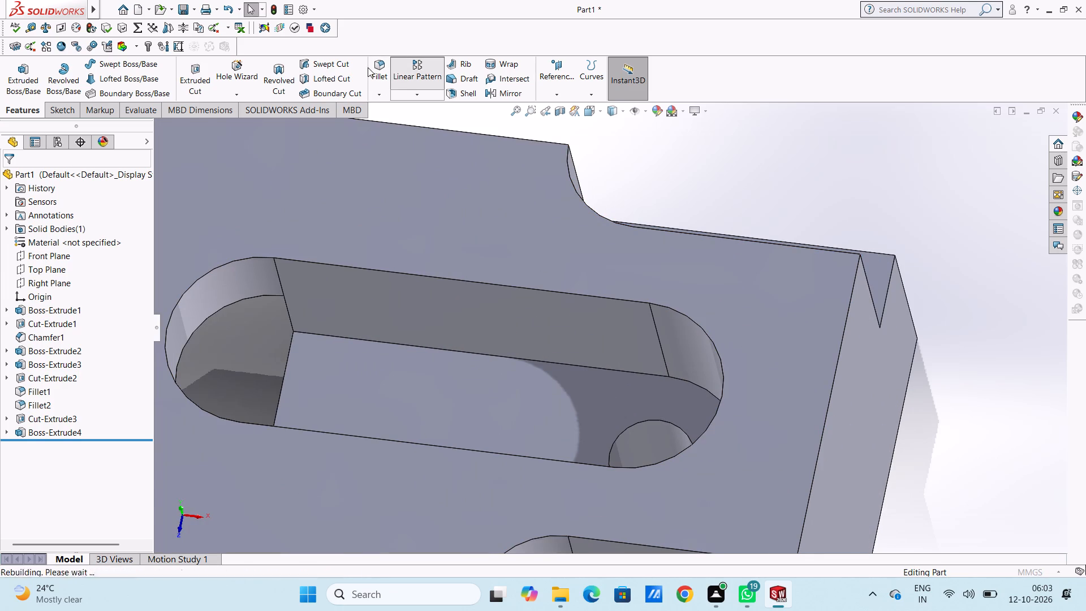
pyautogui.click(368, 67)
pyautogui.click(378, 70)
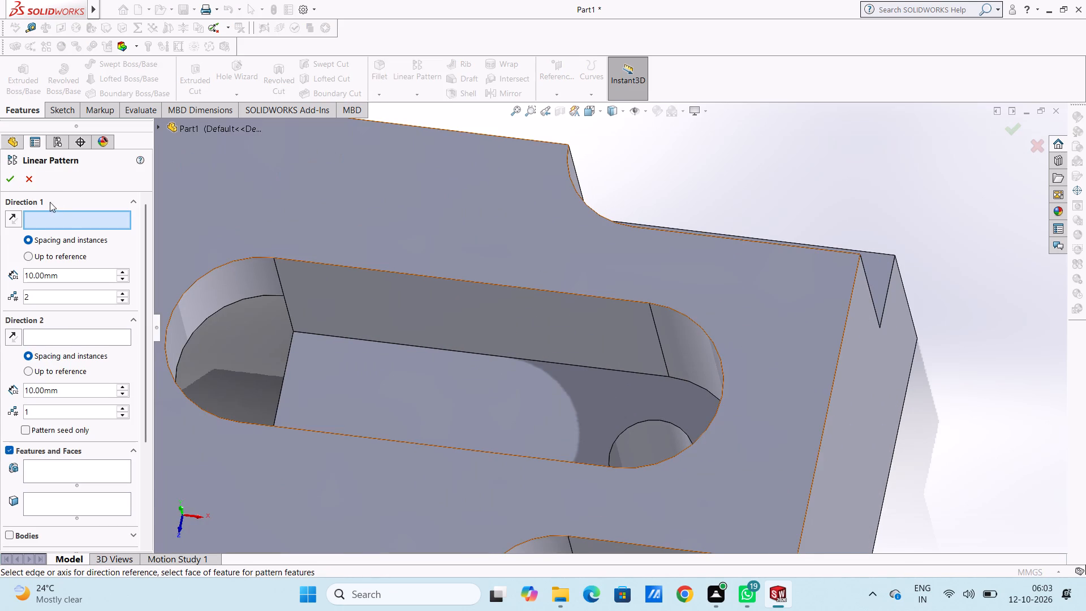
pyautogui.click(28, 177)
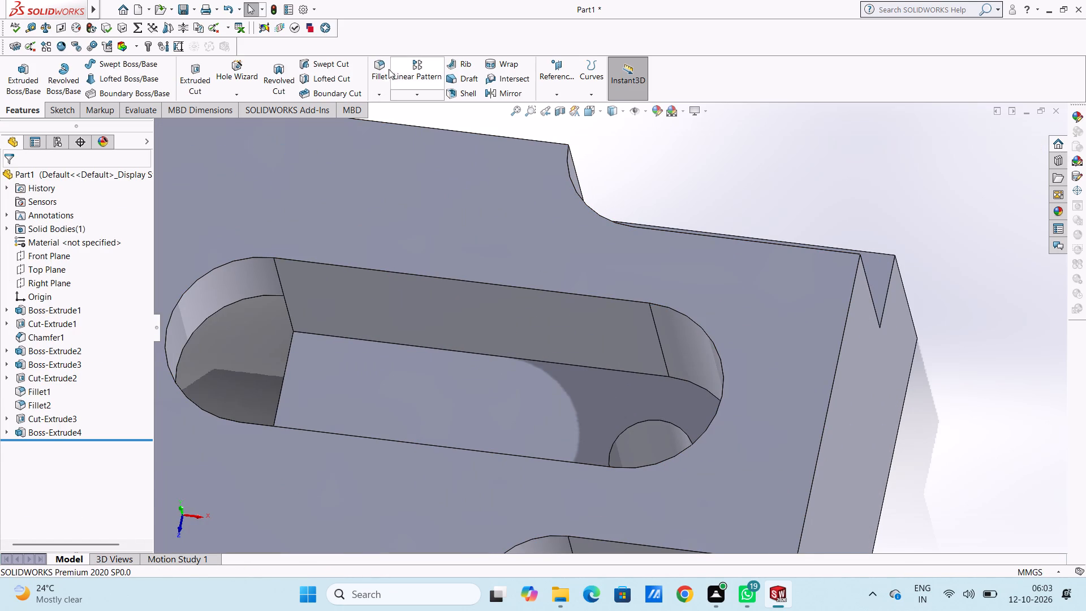
# Fillet the slot's inner floor edge with a 1 mm symmetric radius, using tangent propagation.
pyautogui.click(383, 69)
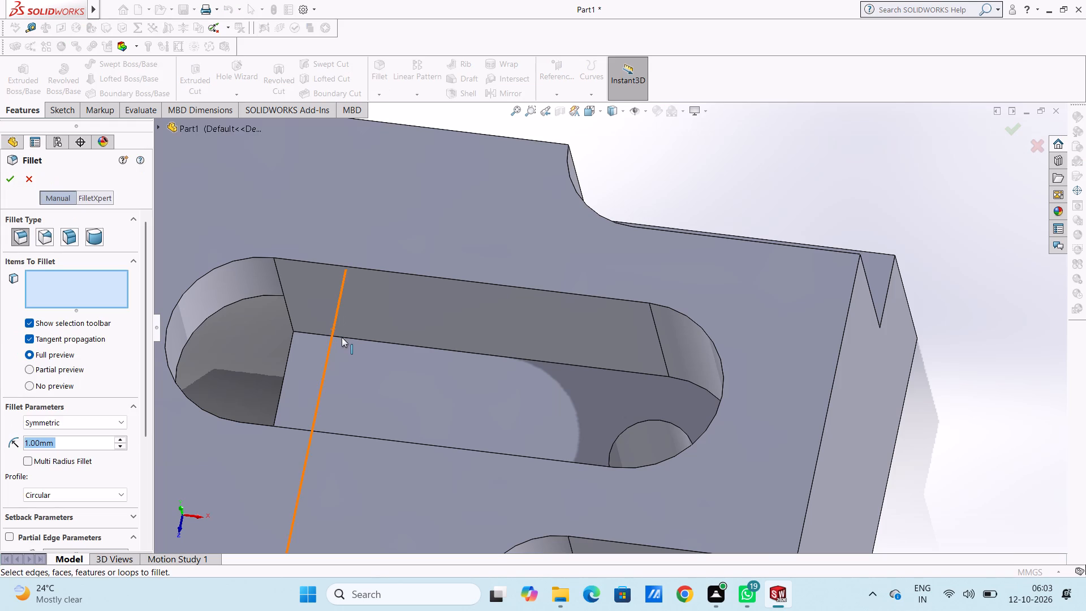
pyautogui.click(342, 337)
pyautogui.scroll(-2, 342, 337)
pyautogui.scroll(5, 342, 337)
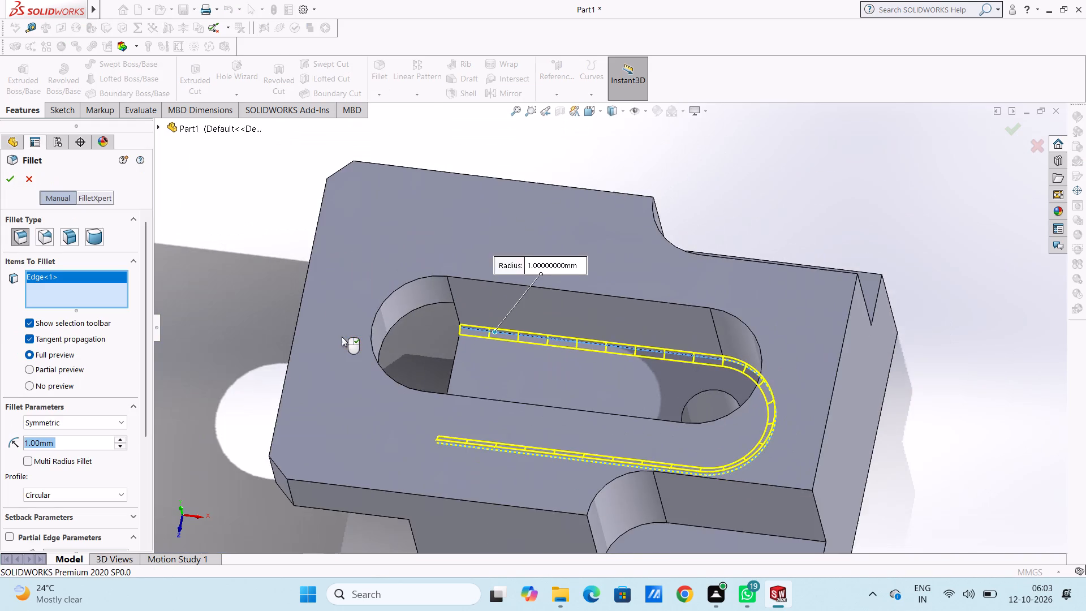
pyautogui.scroll(3, 342, 337)
pyautogui.click(10, 181)
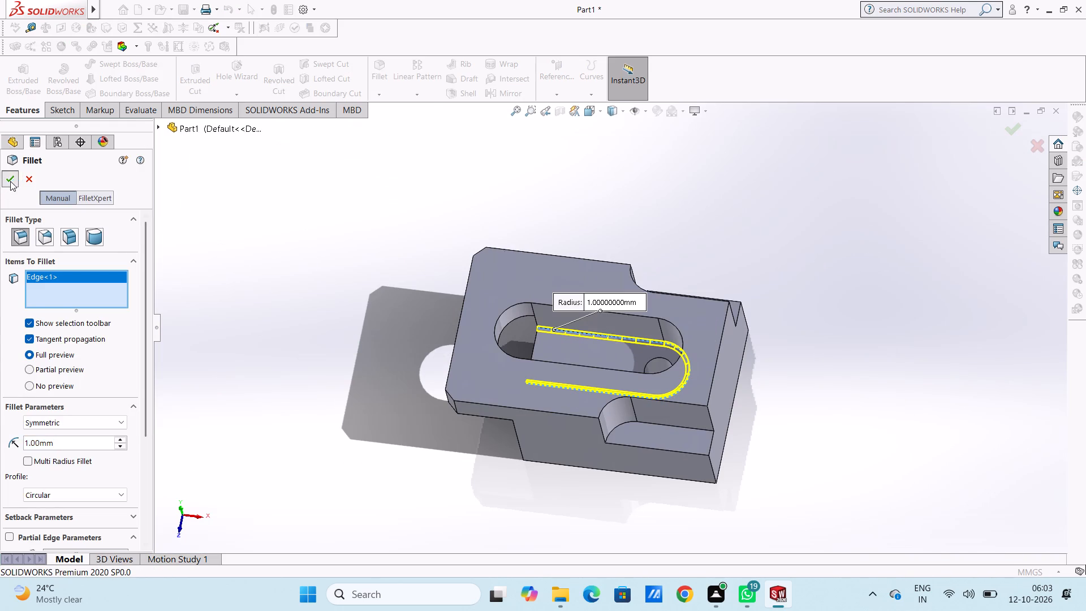
# Examine the whole block from different angles after filleting and clear the selection.
pyautogui.moveTo(407, 382); pyautogui.dragTo(410, 306, button='middle')
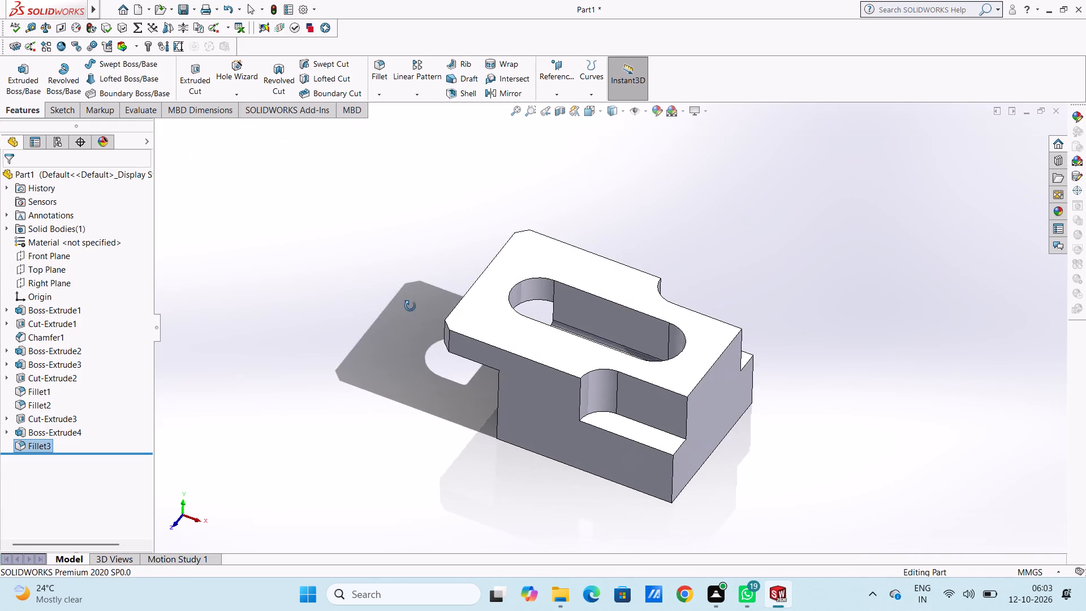
pyautogui.moveTo(410, 306); pyautogui.dragTo(412, 308, button='middle')
pyautogui.scroll(4, 656, 451)
pyautogui.moveTo(716, 381); pyautogui.dragTo(696, 419, button='middle')
pyautogui.scroll(1, 719, 382)
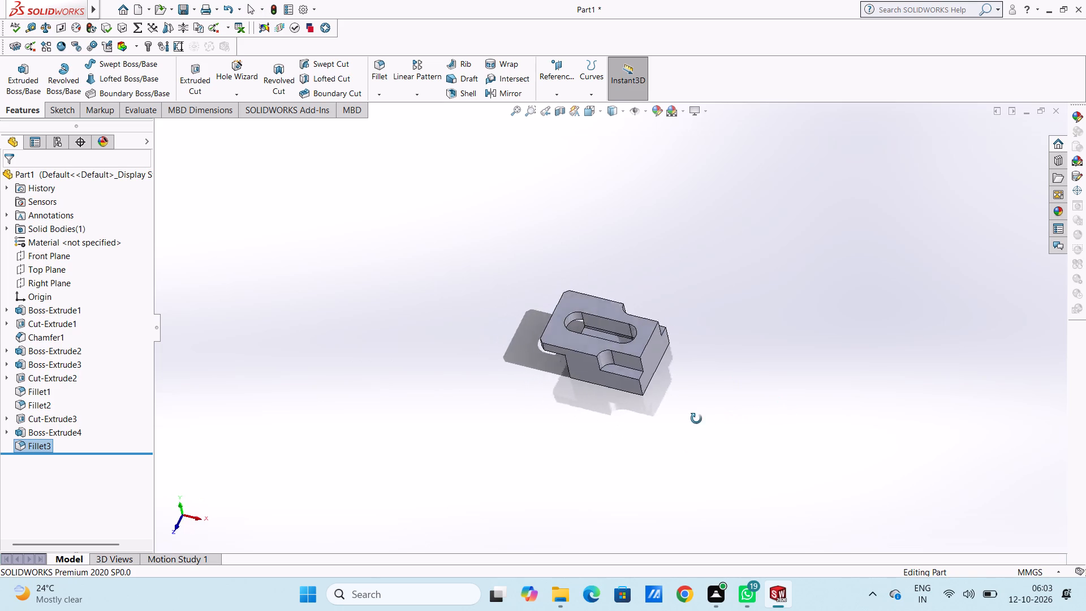
pyautogui.moveTo(696, 419); pyautogui.dragTo(684, 411, button='middle')
pyautogui.press('Escape')
pyautogui.press('Escape')
pyautogui.press('Escape')
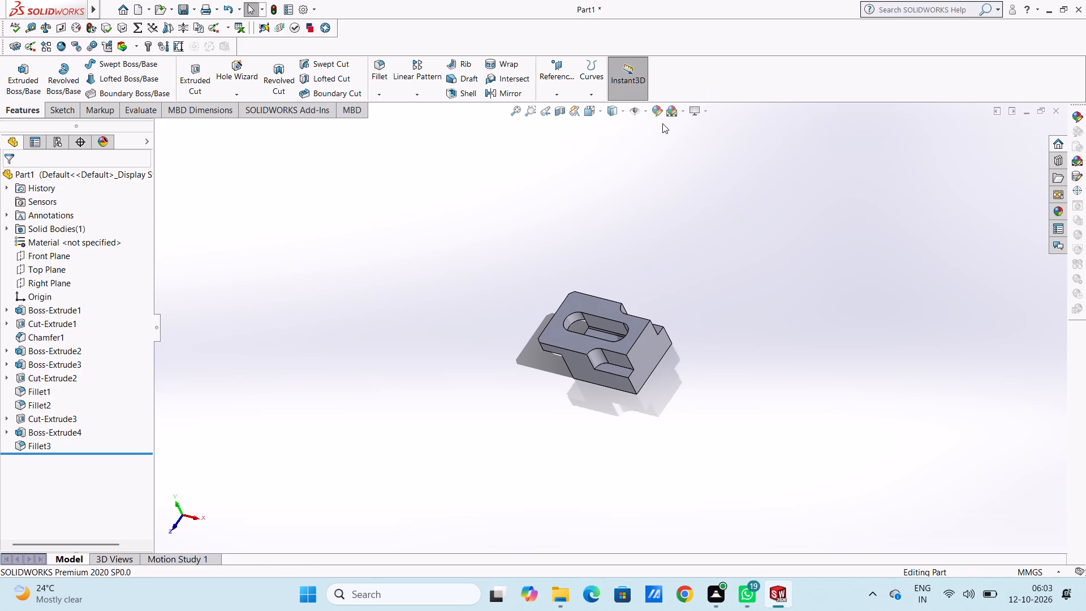
# Apply a blue appearance colour of RGB 21, 151, 255 to the whole part for all display states.
pyautogui.click(651, 115)
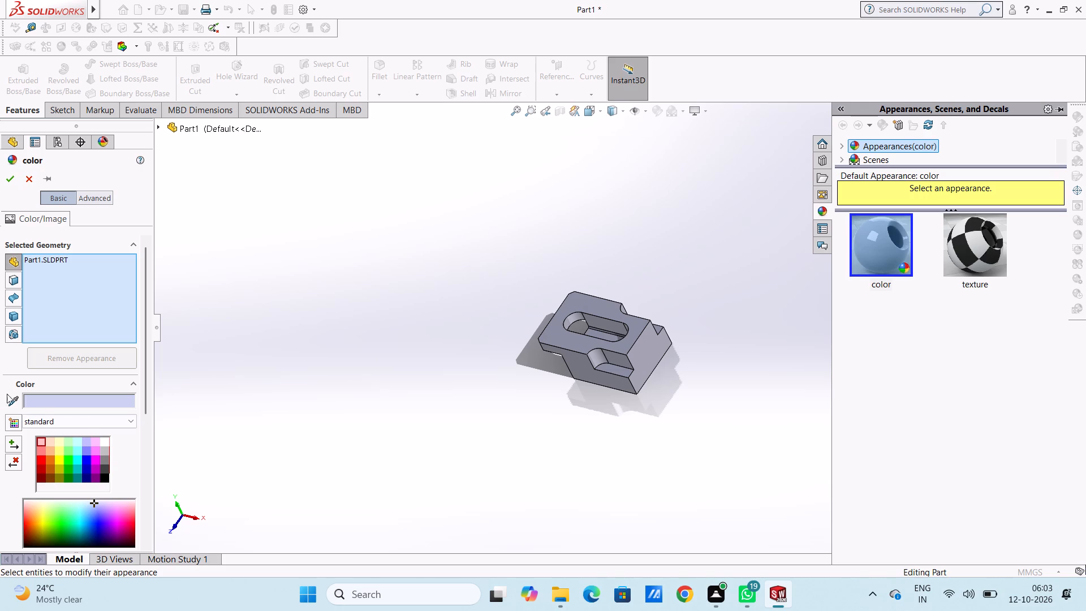
pyautogui.scroll(-2, 79, 453)
pyautogui.click(85, 274)
pyautogui.click(85, 278)
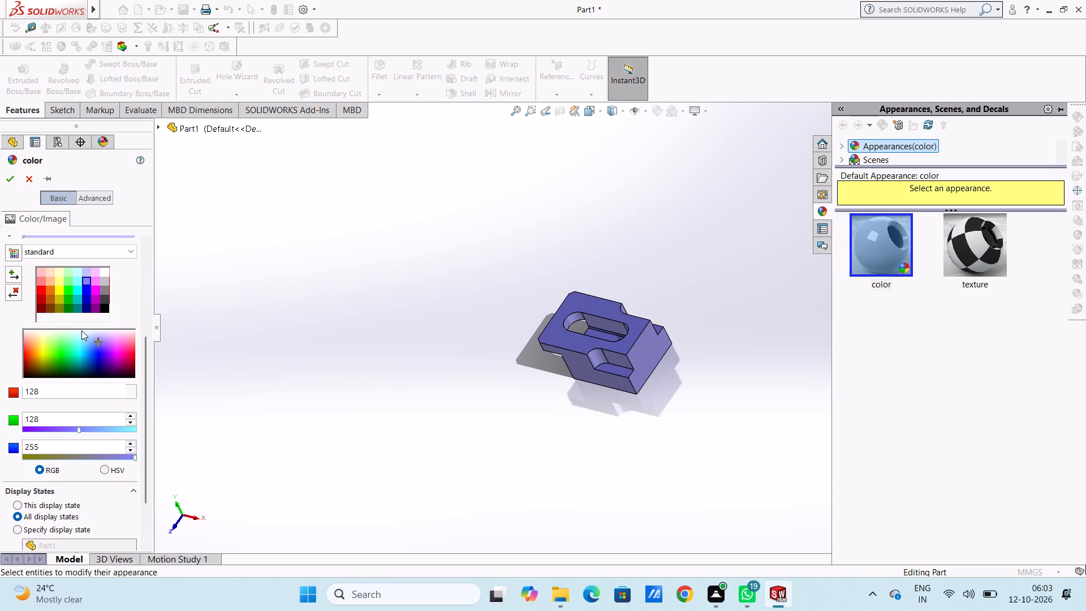
pyautogui.click(88, 363)
pyautogui.click(85, 364)
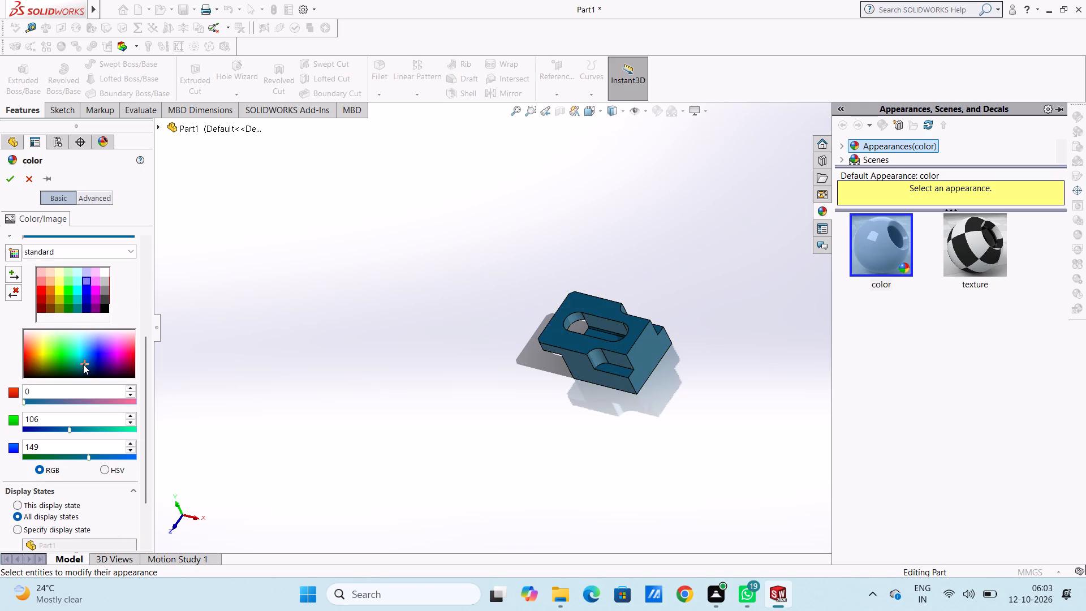
pyautogui.click(80, 365)
pyautogui.click(77, 365)
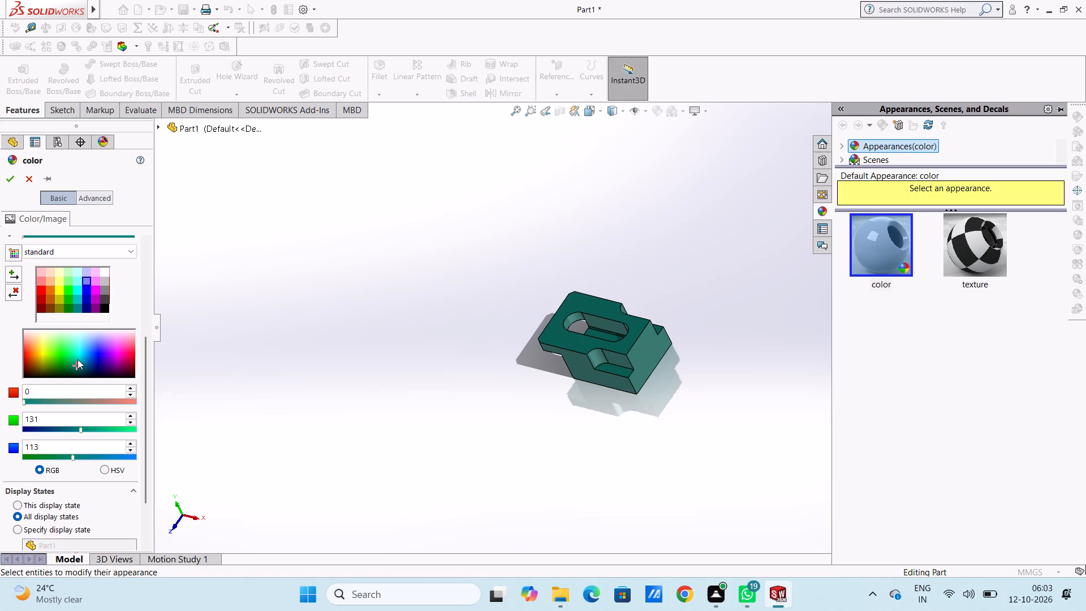
pyautogui.click(78, 361)
pyautogui.click(79, 361)
pyautogui.click(81, 358)
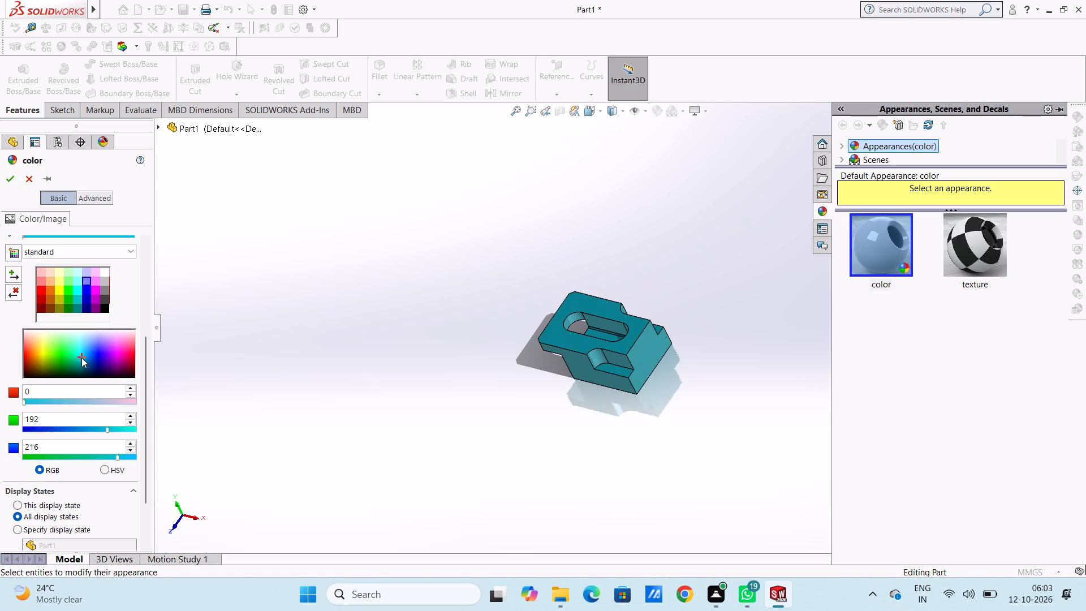
pyautogui.click(83, 358)
pyautogui.click(88, 351)
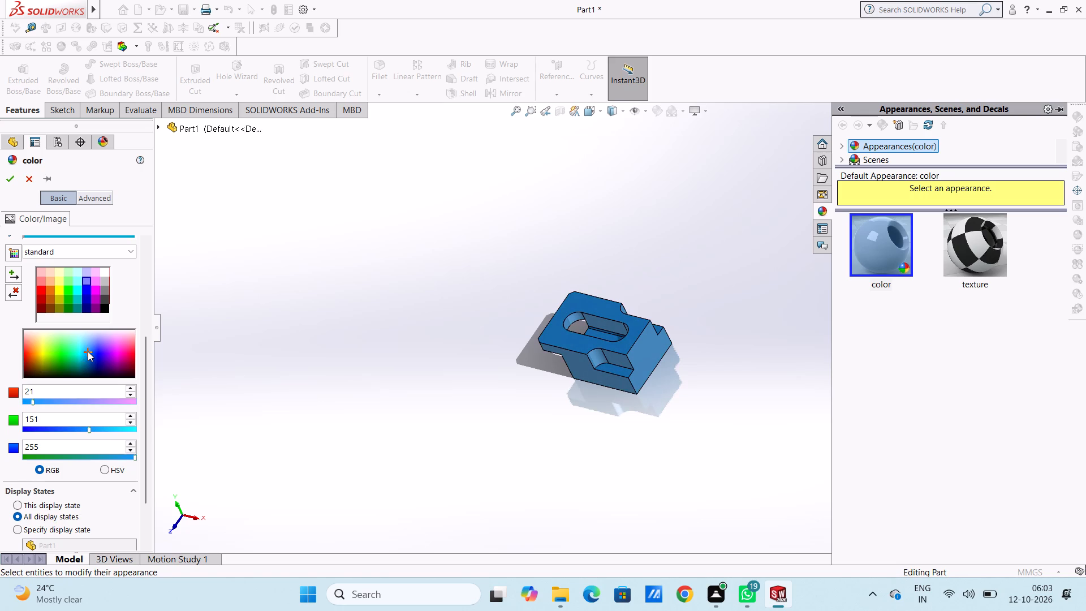
pyautogui.click(7, 185)
# Apply the chromium plate metal appearance to only the inner face of the round hole in the slot floor.
pyautogui.moveTo(430, 421); pyautogui.dragTo(481, 371, button='middle')
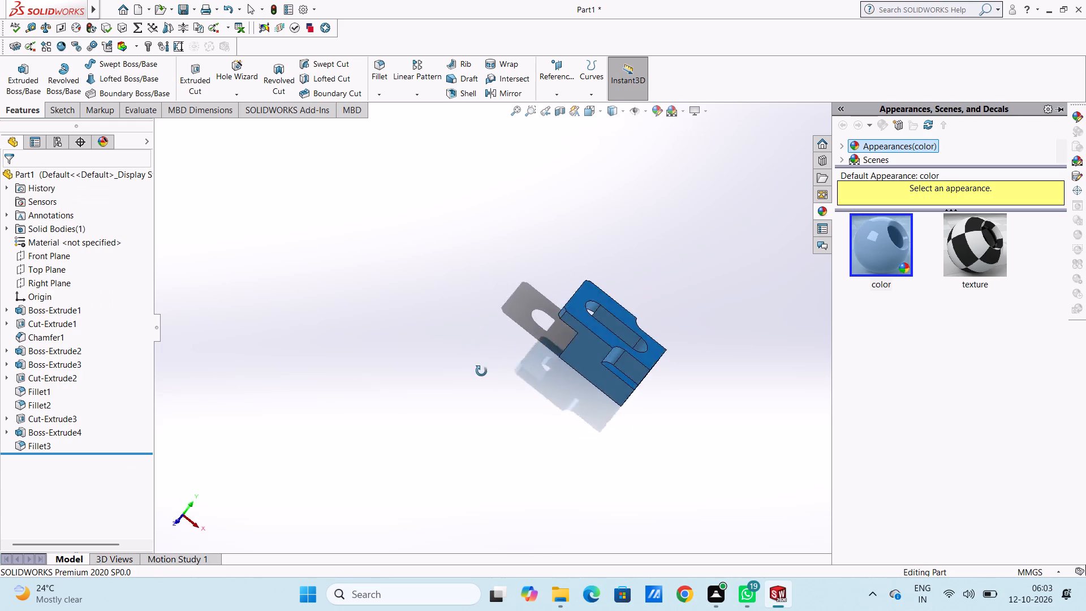
pyautogui.moveTo(481, 371); pyautogui.dragTo(434, 431, button='middle')
pyautogui.scroll(-5, 692, 393)
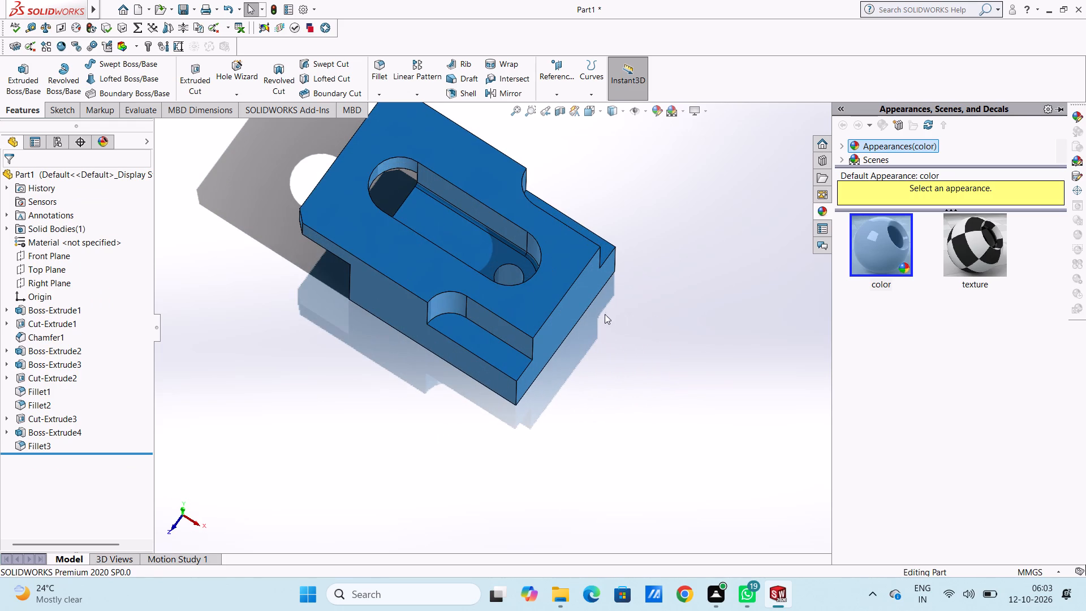
pyautogui.moveTo(540, 272); pyautogui.dragTo(541, 344, button='middle')
pyautogui.moveTo(908, 167); pyautogui.dragTo(898, 215)
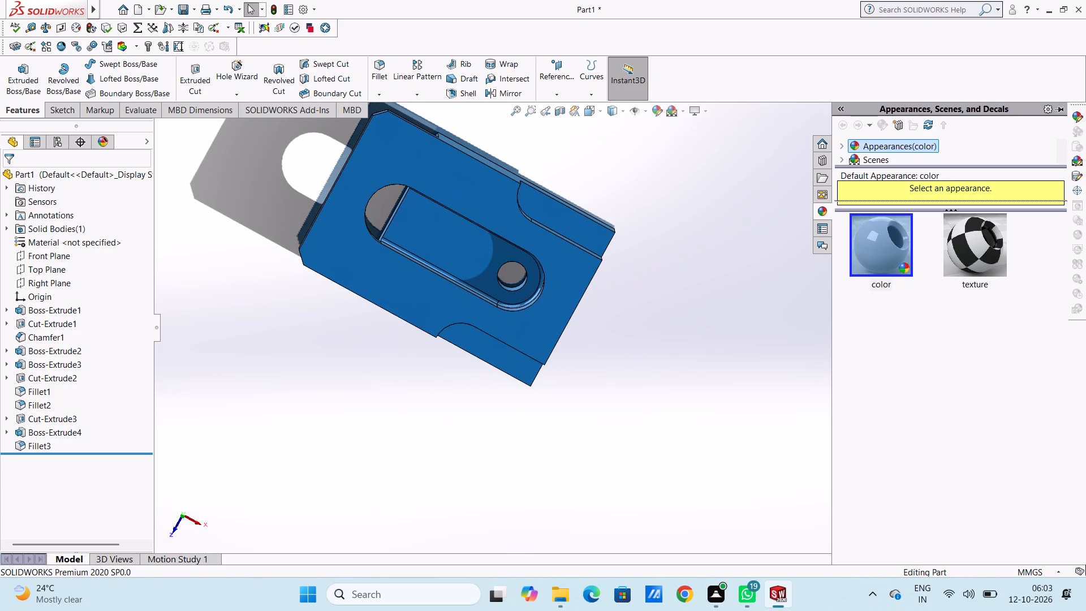
pyautogui.moveTo(898, 215); pyautogui.dragTo(891, 281)
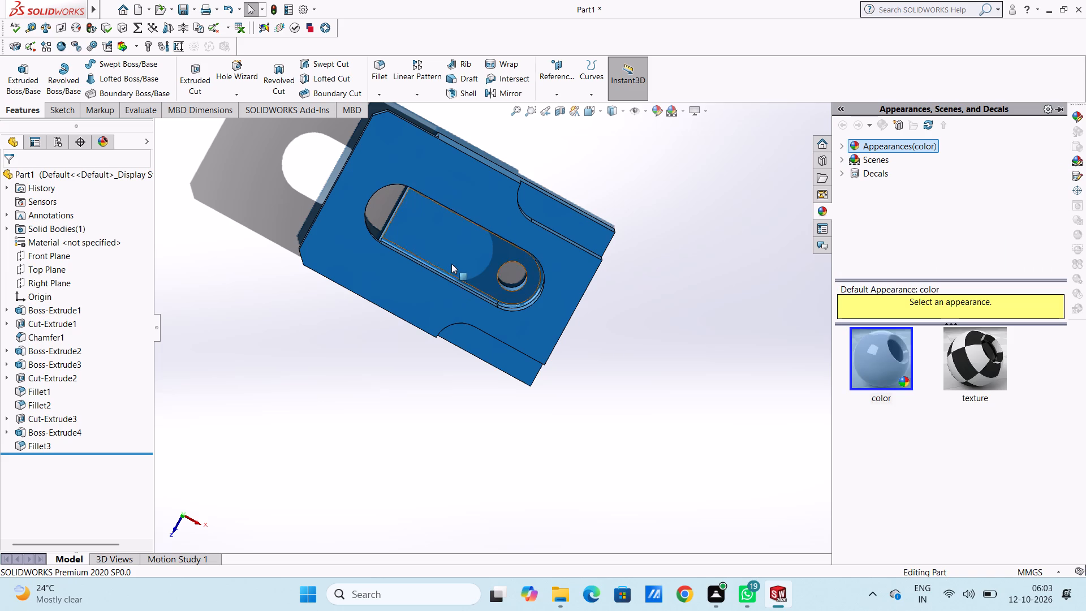
pyautogui.scroll(-5, 452, 261)
pyautogui.moveTo(587, 308); pyautogui.dragTo(572, 307, button='middle')
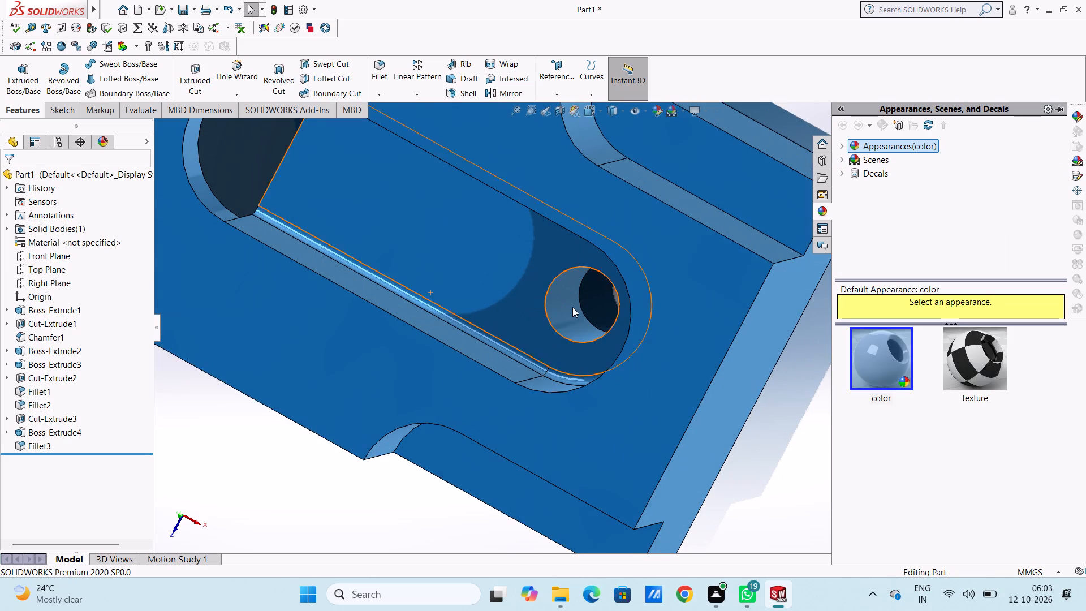
pyautogui.click(841, 143)
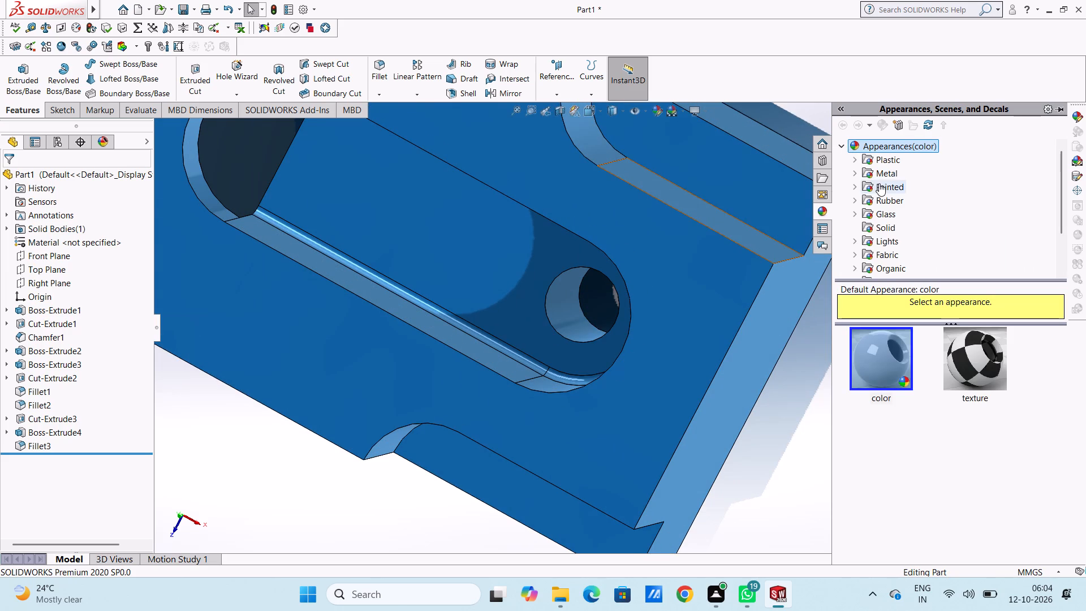
pyautogui.click(881, 169)
pyautogui.scroll(-2, 593, 299)
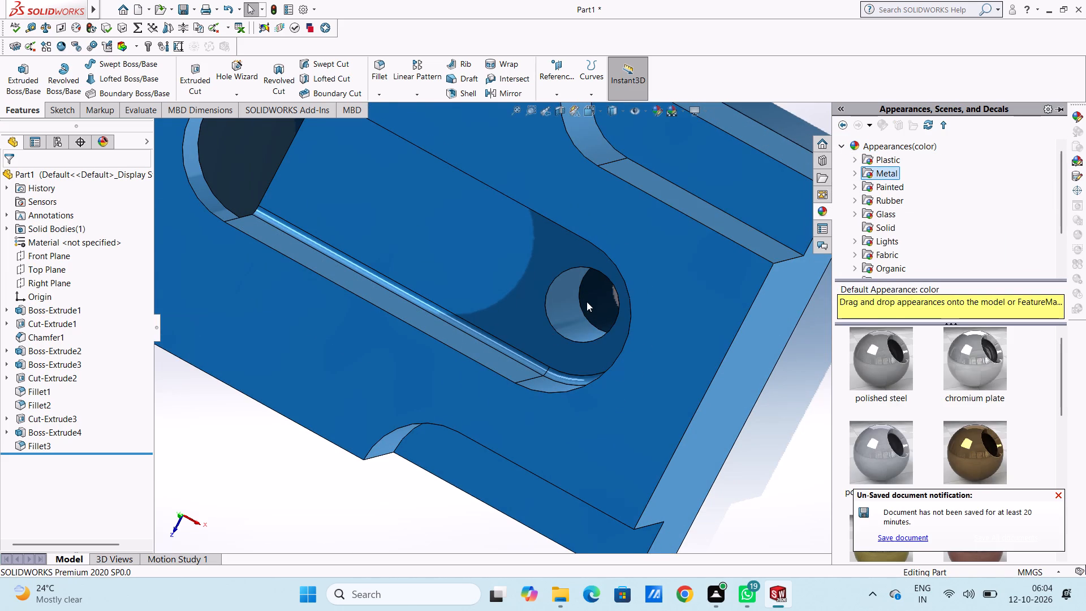
pyautogui.scroll(-1, 587, 302)
pyautogui.moveTo(983, 362); pyautogui.dragTo(603, 326)
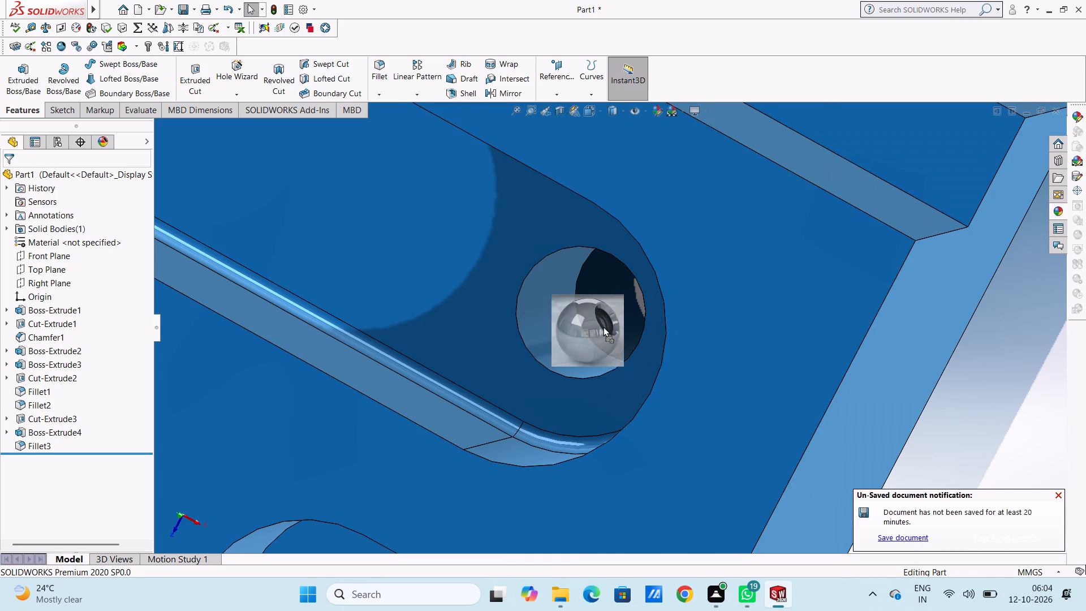
pyautogui.moveTo(603, 326); pyautogui.dragTo(555, 304)
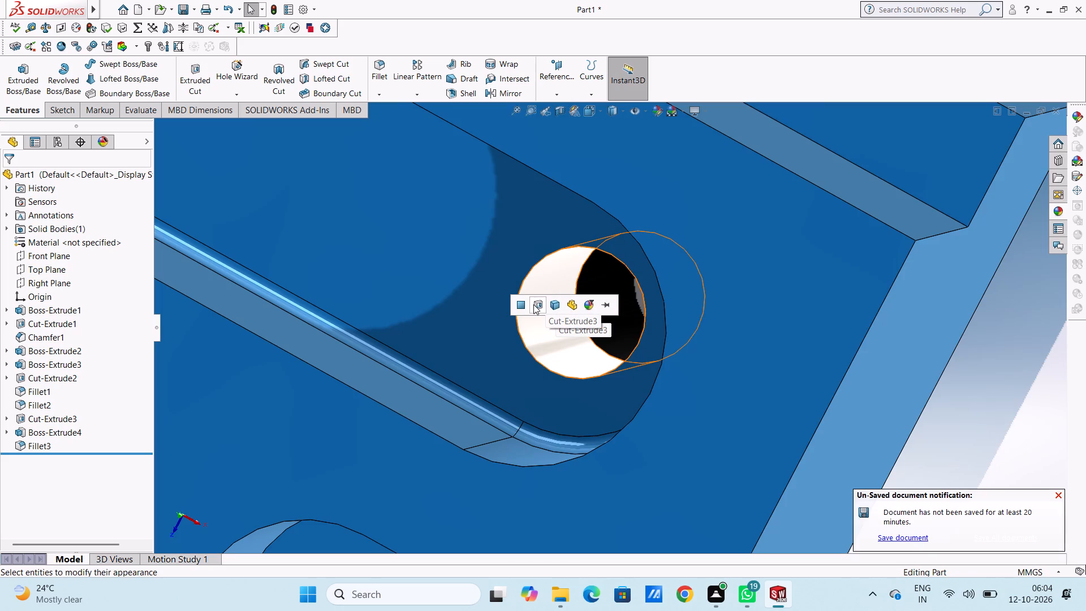
pyautogui.click(522, 304)
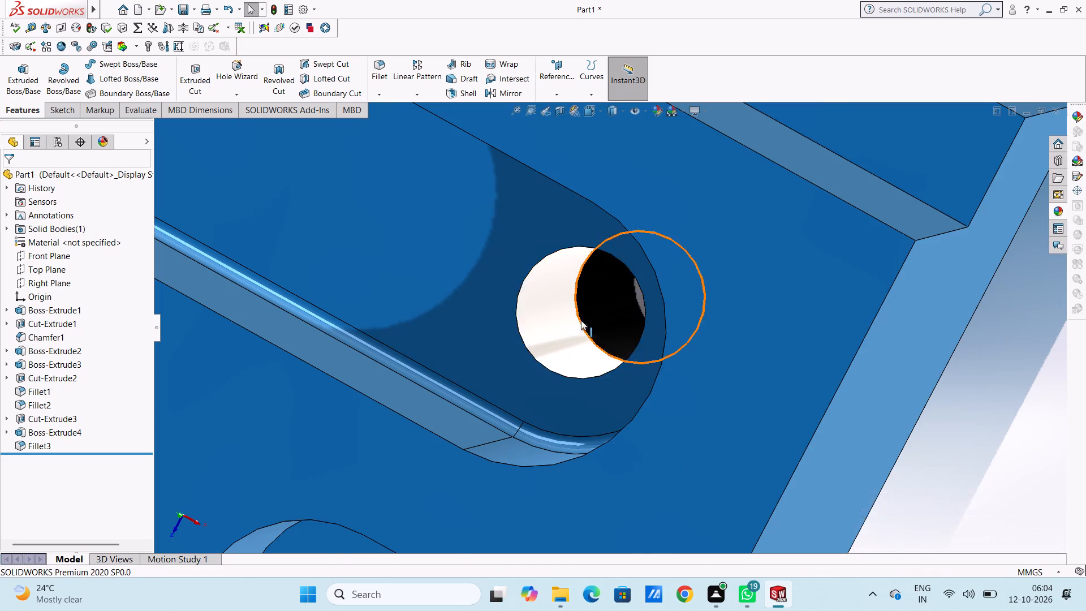
# Save the part in the Documents folder as a SOLIDWORKS Part file named "guide block".
pyautogui.scroll(4, 581, 320)
pyautogui.moveTo(570, 335); pyautogui.dragTo(605, 296, button='middle')
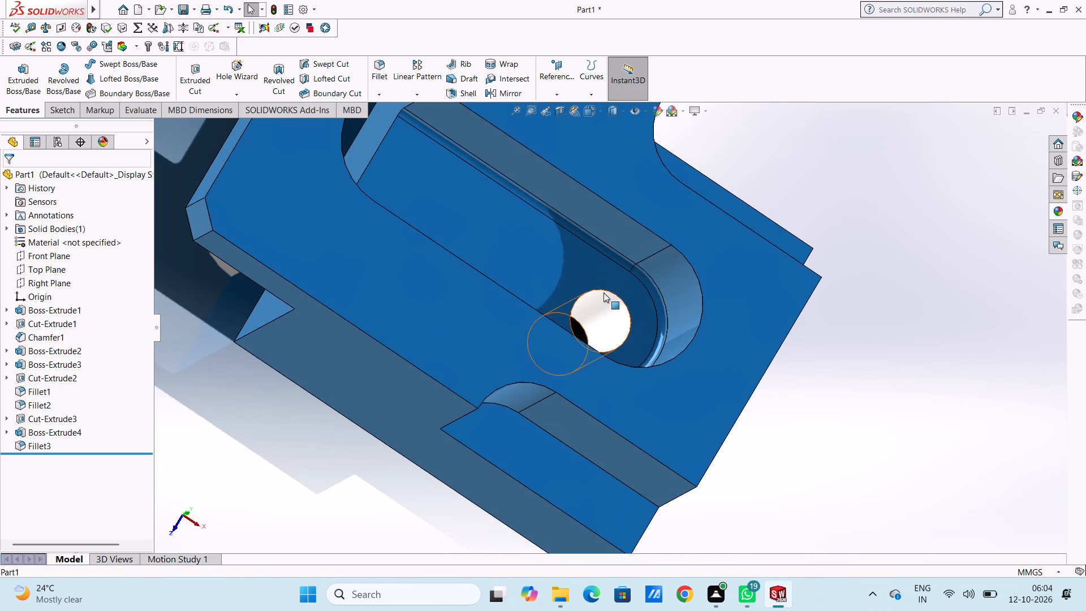
pyautogui.scroll(5, 603, 286)
pyautogui.scroll(-4, 523, 256)
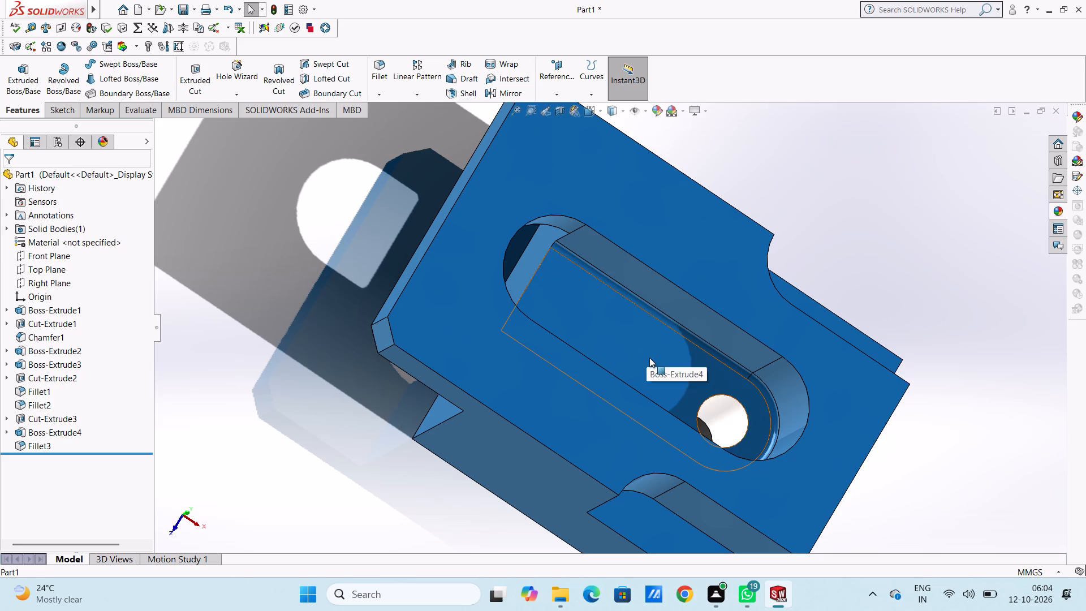
pyautogui.scroll(2, 649, 358)
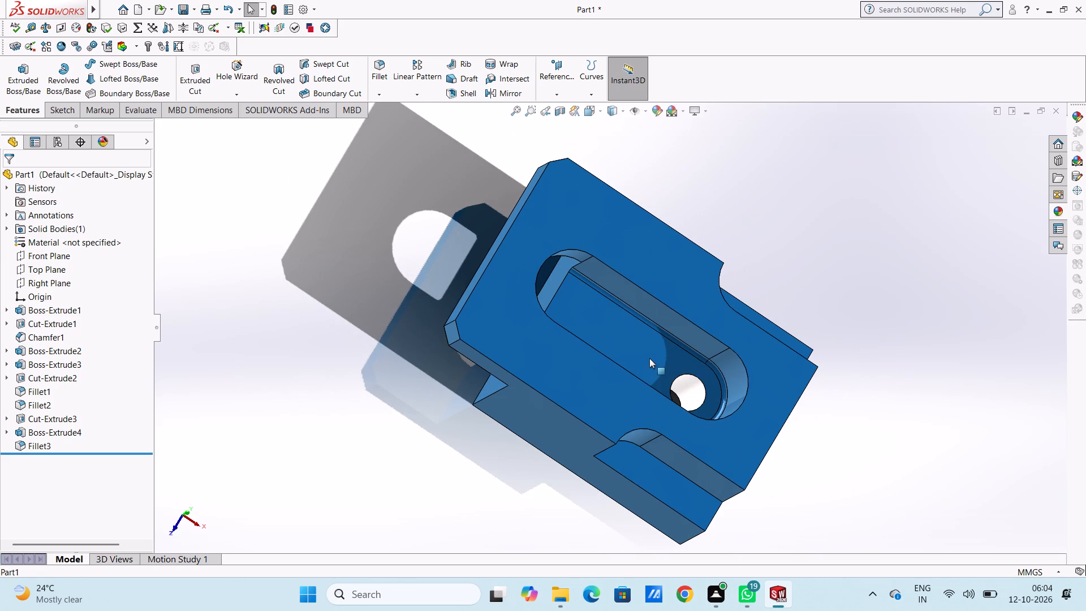
pyautogui.hotkey('ctrl', '7')
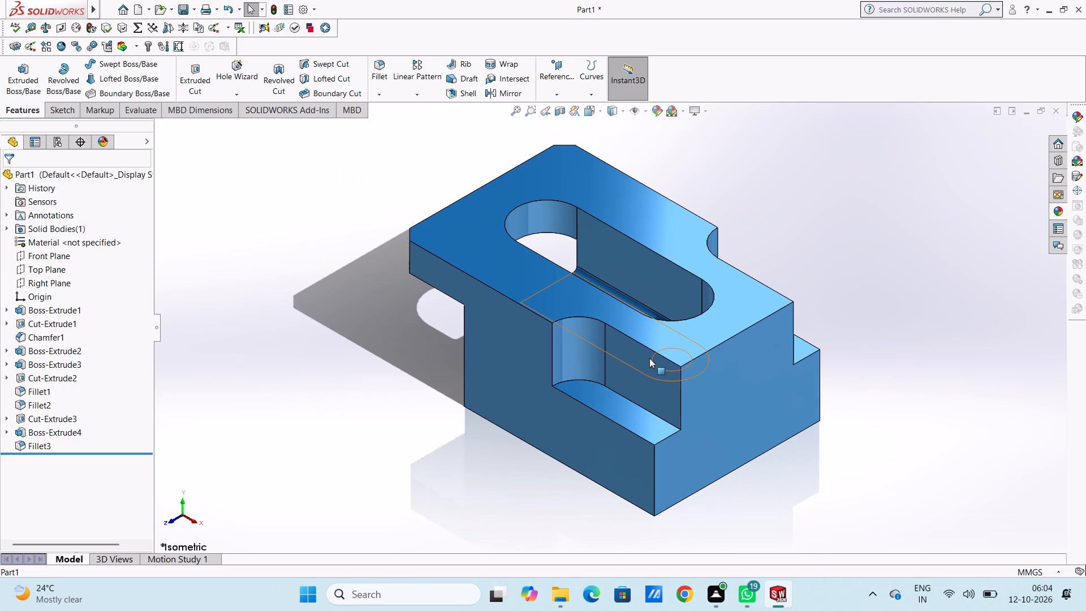
pyautogui.hotkey('ctrl', 's')
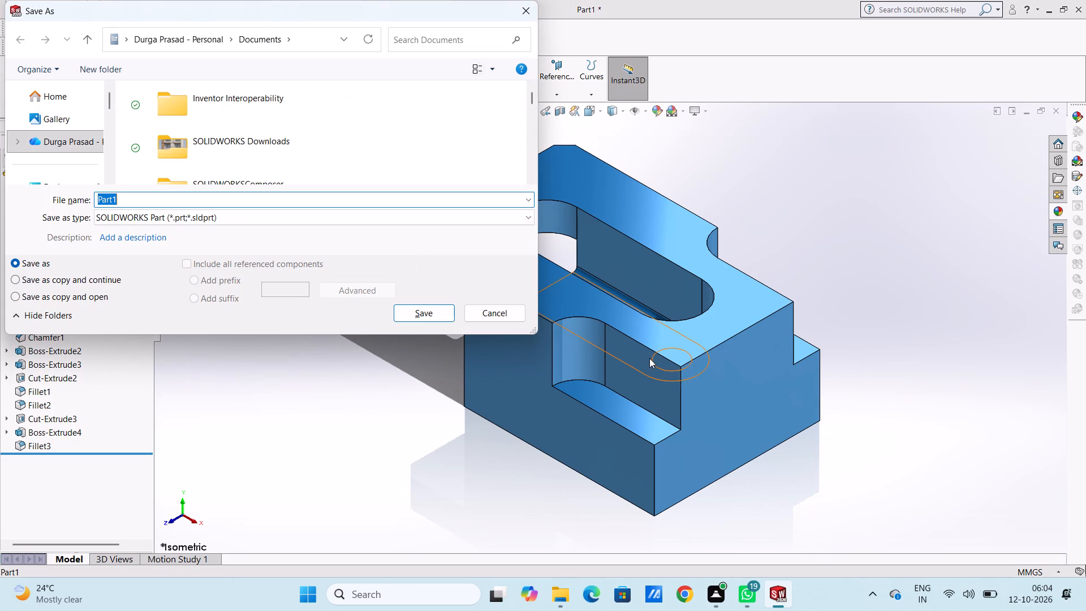
pyautogui.write('guide')
pyautogui.press('space')
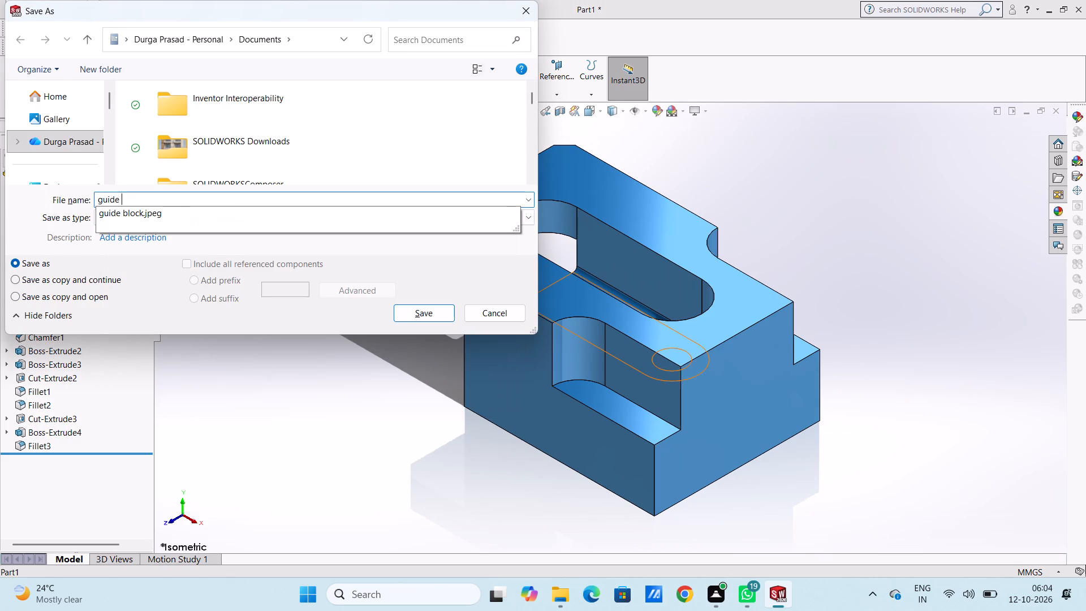
pyautogui.press('b')
pyautogui.write('lock')
pyautogui.click(426, 312)
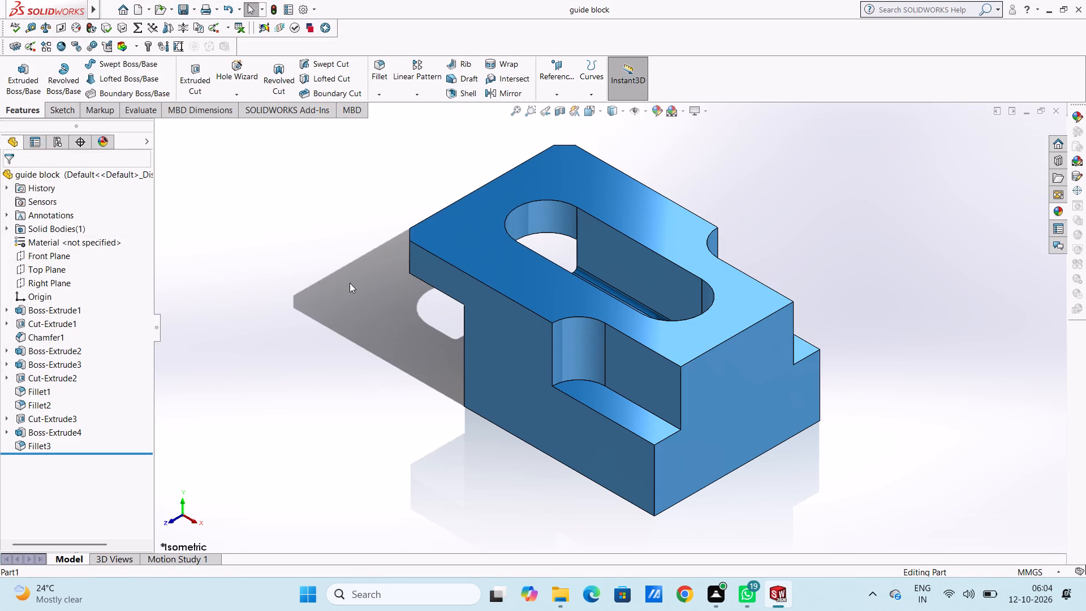
# Save a copy of the part as an Adobe PDF named "guide block" in the Documents folder.
pyautogui.click(193, 9)
pyautogui.click(214, 40)
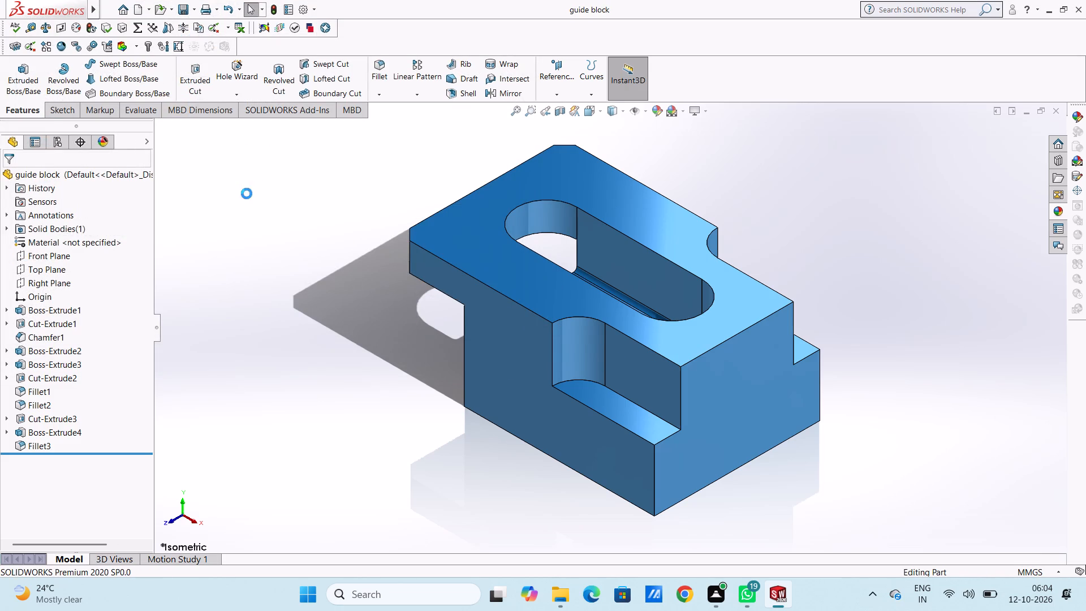
pyautogui.click(248, 213)
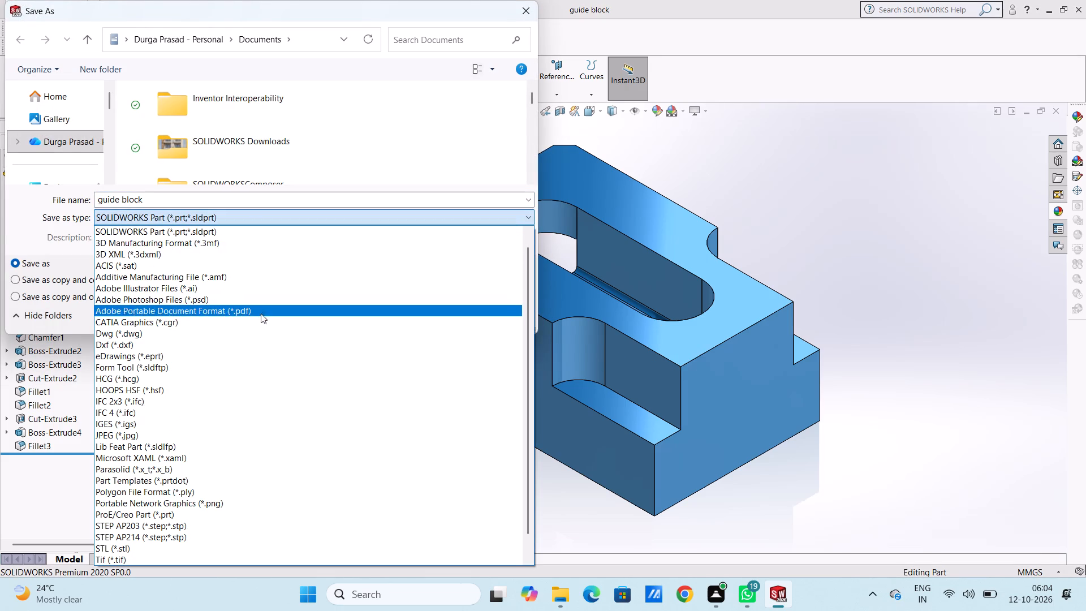
pyautogui.click(265, 312)
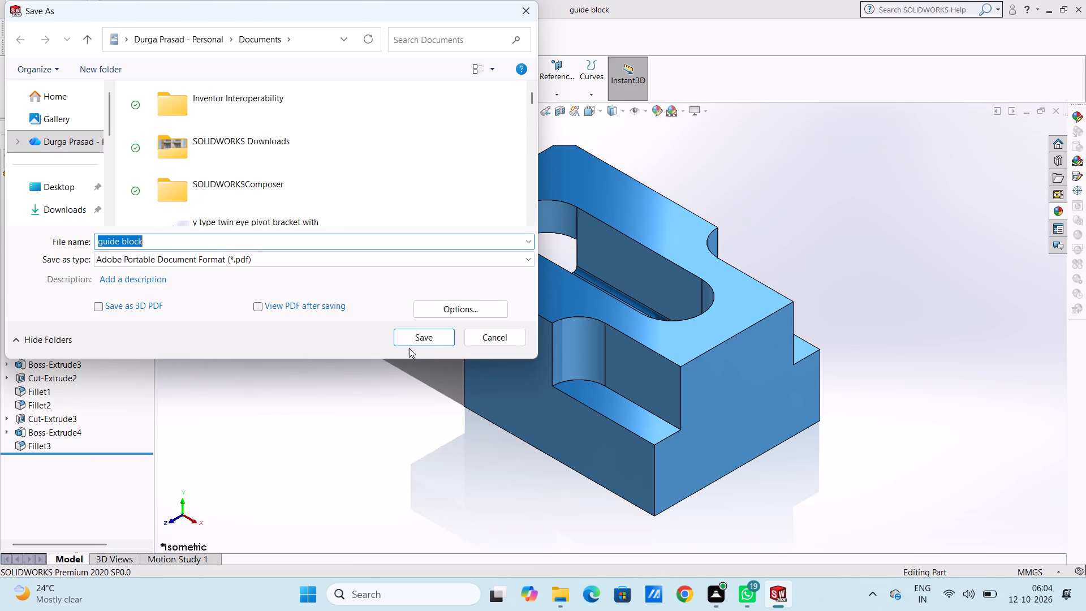
pyautogui.click(420, 339)
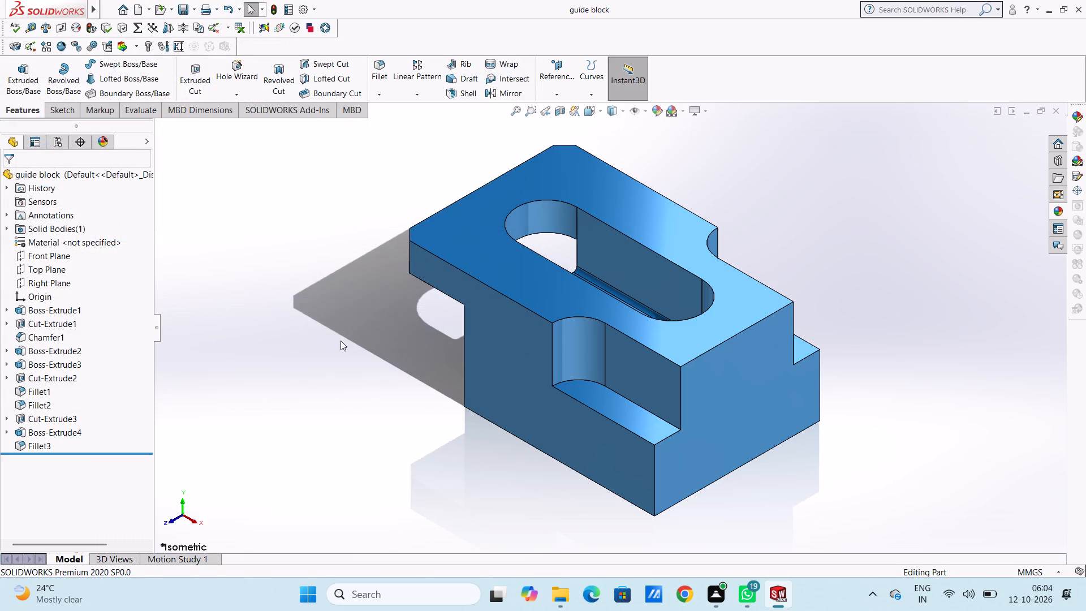